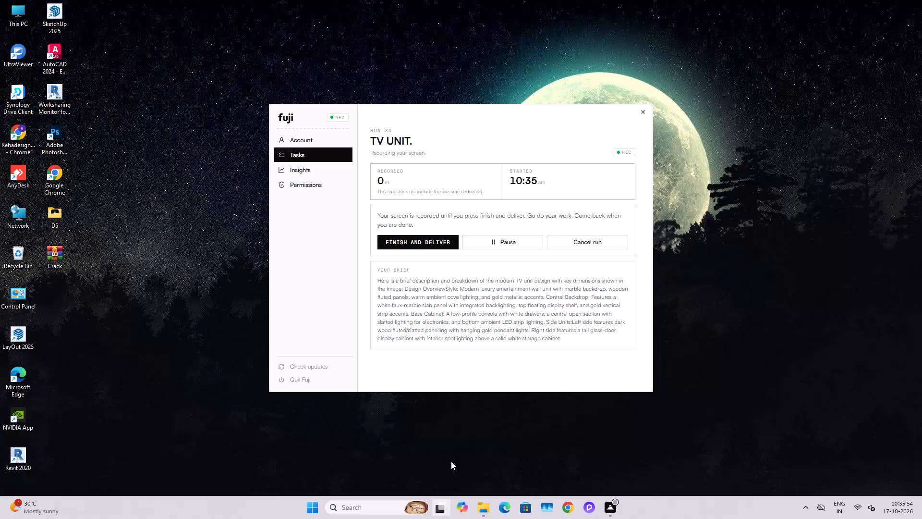
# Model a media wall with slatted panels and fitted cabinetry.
# Bring up the overview of open windows and virtual desktops.
pyautogui.click(461, 396)
pyautogui.click(445, 515)
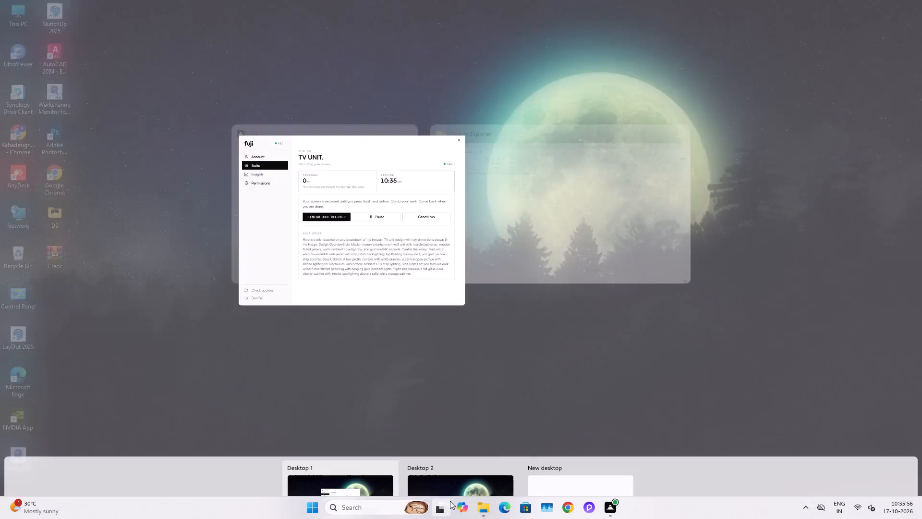
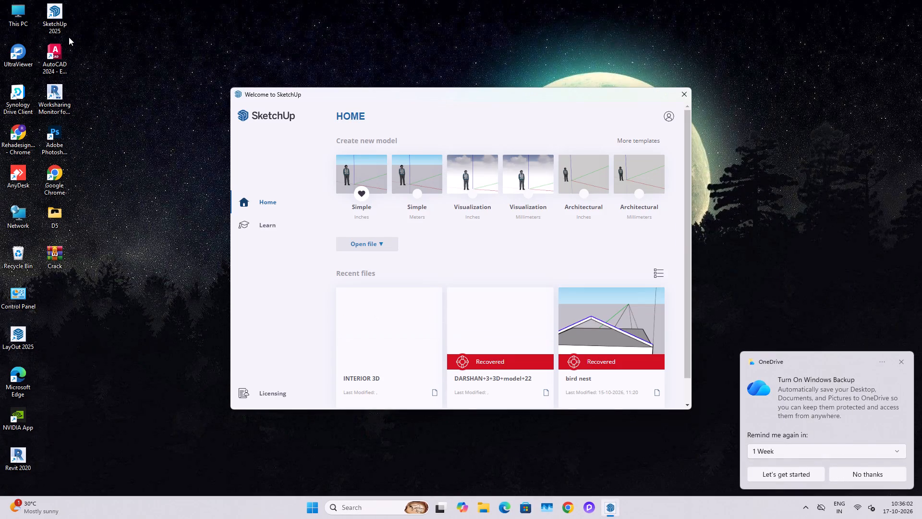
# Create a new model from the Simple template in inches.
pyautogui.click(367, 178)
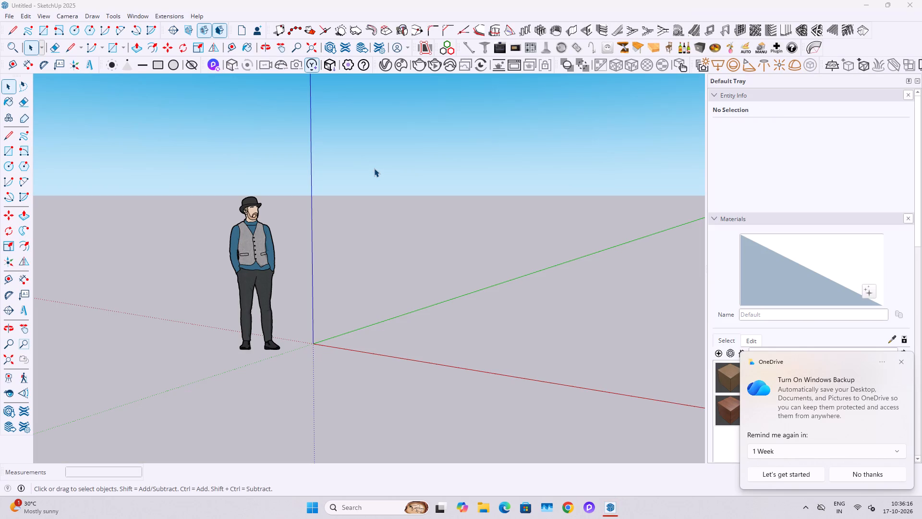
# Save the new model in the Downloads folder as TV UNIT.
pyautogui.scroll(-11, 518, 184)
pyautogui.moveTo(257, 391); pyautogui.dragTo(439, 359, button='middle')
pyautogui.scroll(9, 410, 328)
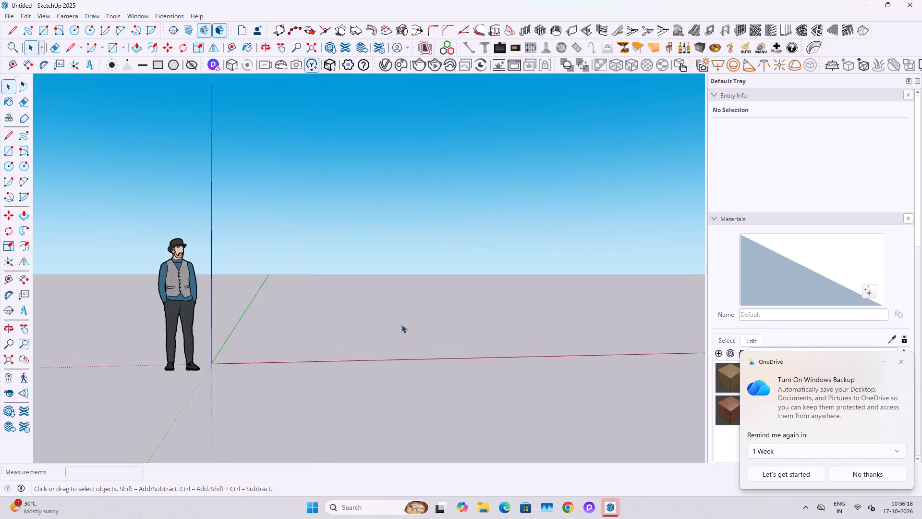
pyautogui.moveTo(421, 317); pyautogui.dragTo(327, 408, button='middle')
pyautogui.scroll(-4, 346, 352)
pyautogui.hotkey('ctrl', 's')
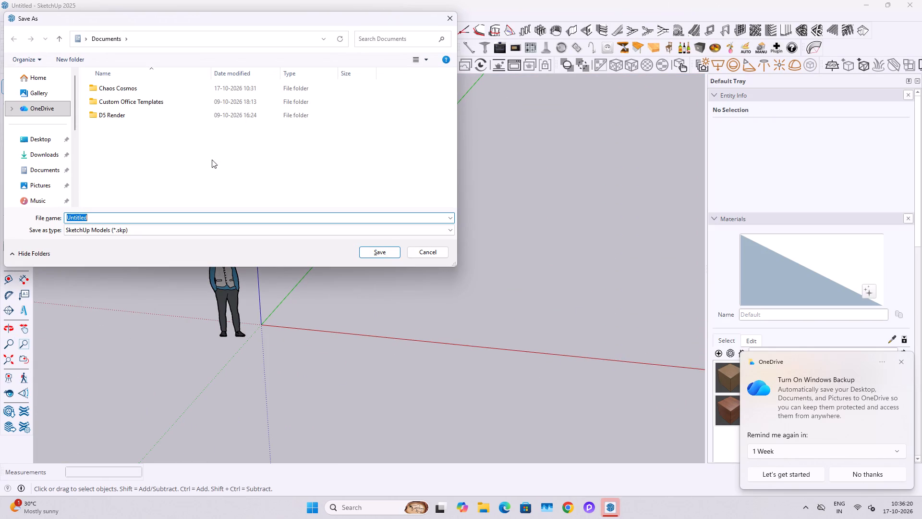
pyautogui.scroll(3, 36, 120)
pyautogui.click(42, 70)
pyautogui.scroll(-4, 120, 124)
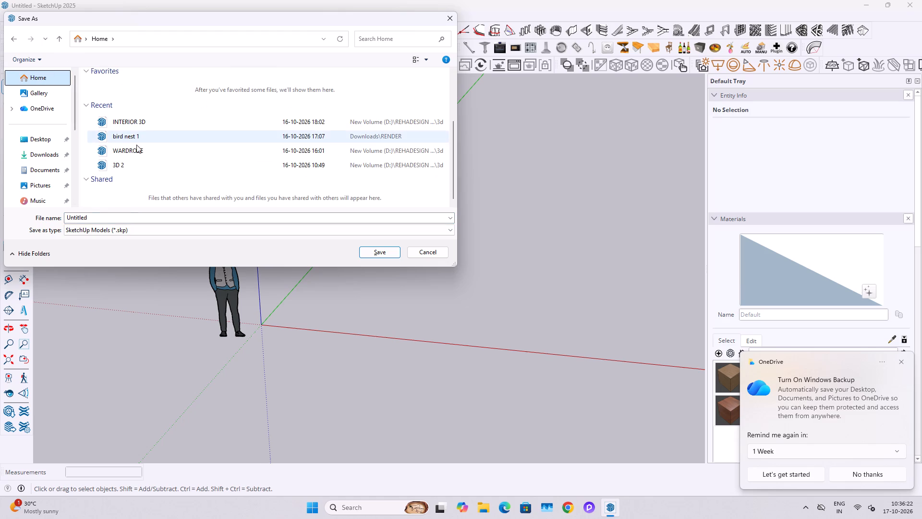
pyautogui.scroll(-3, 141, 155)
pyautogui.scroll(-1, 42, 155)
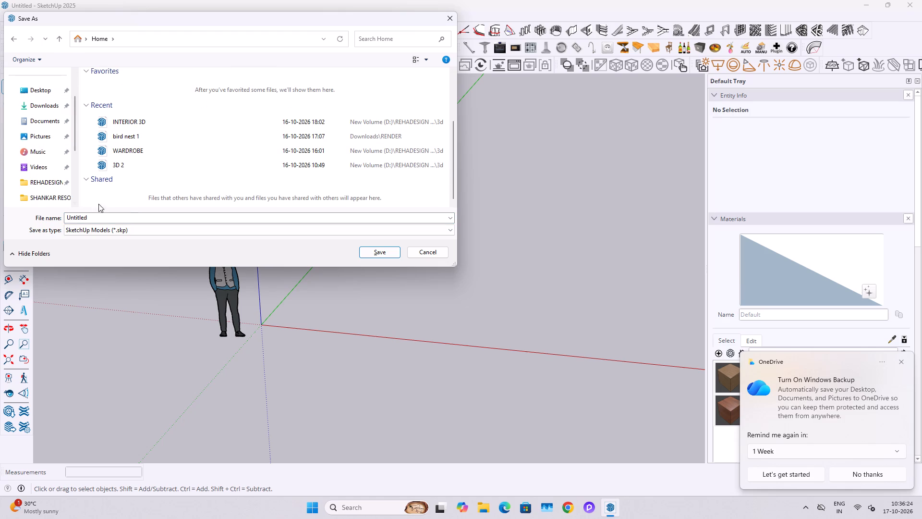
pyautogui.click(102, 216)
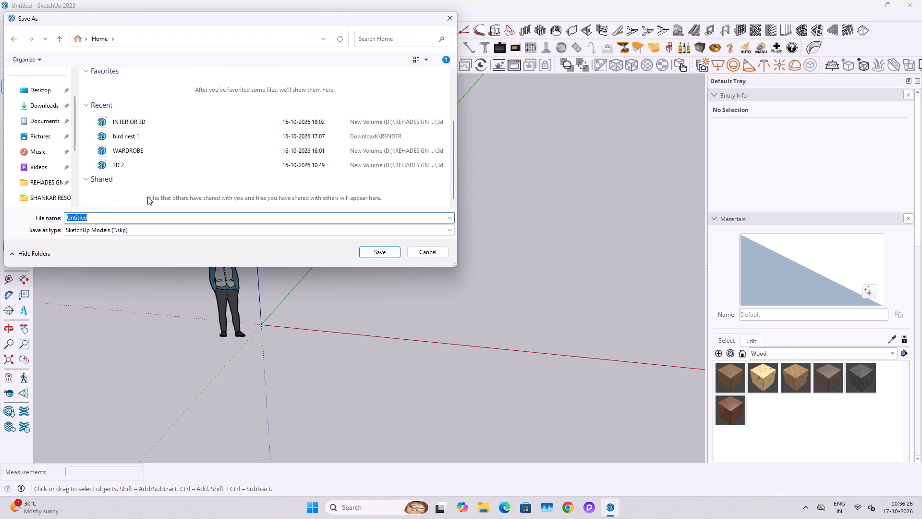
pyautogui.click(36, 111)
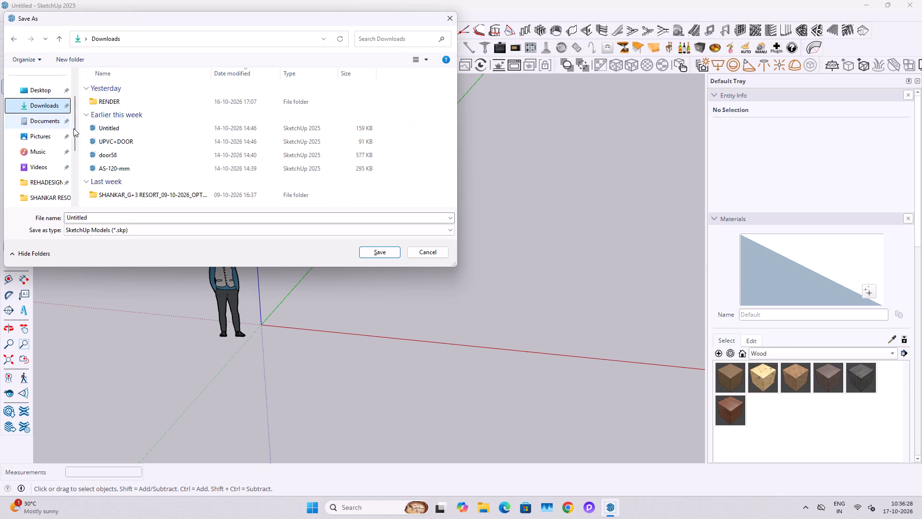
pyautogui.click(113, 218)
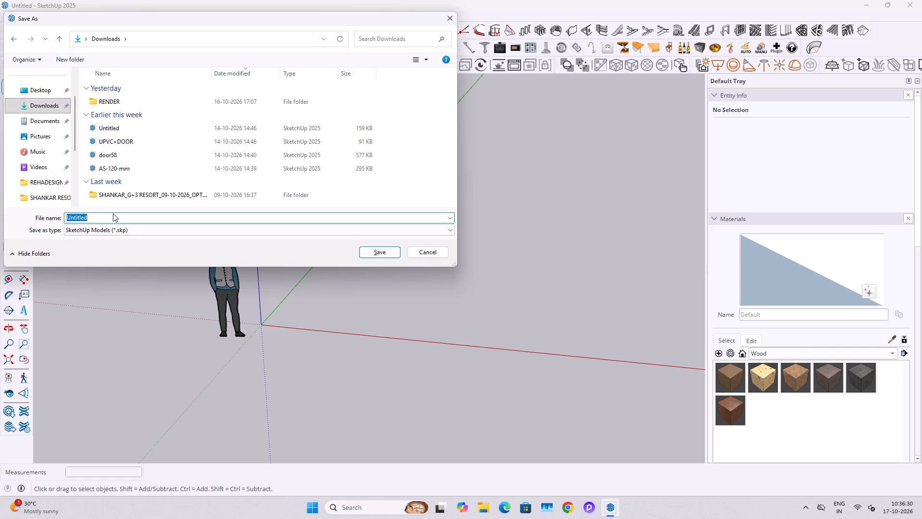
pyautogui.press('y')
pyautogui.press('BackSpace')
pyautogui.write('TV I')
pyautogui.press('BackSpace')
pyautogui.write('UNIT')
pyautogui.press('Return')
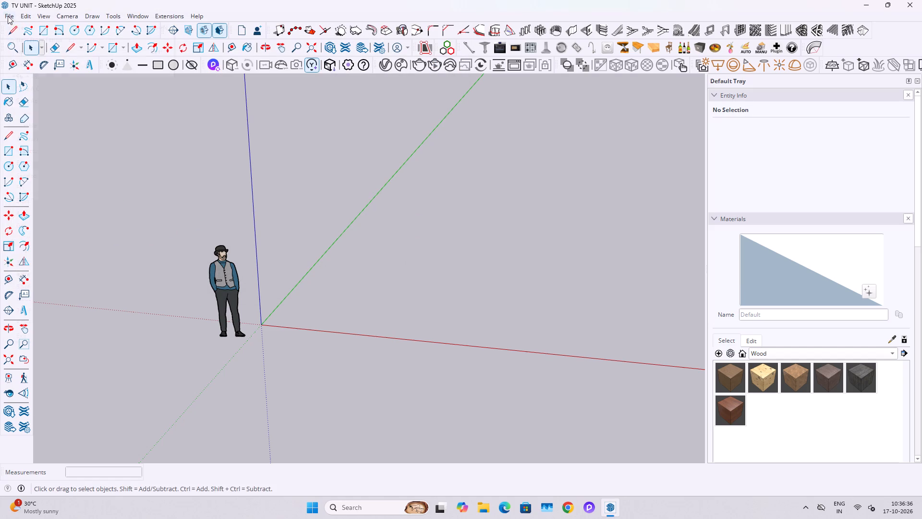
# Import the TV unit reference picture 7e34685a30f14745b5975f2590c97839 as an image and place it upright at the origin along the red axis.
pyautogui.click(8, 16)
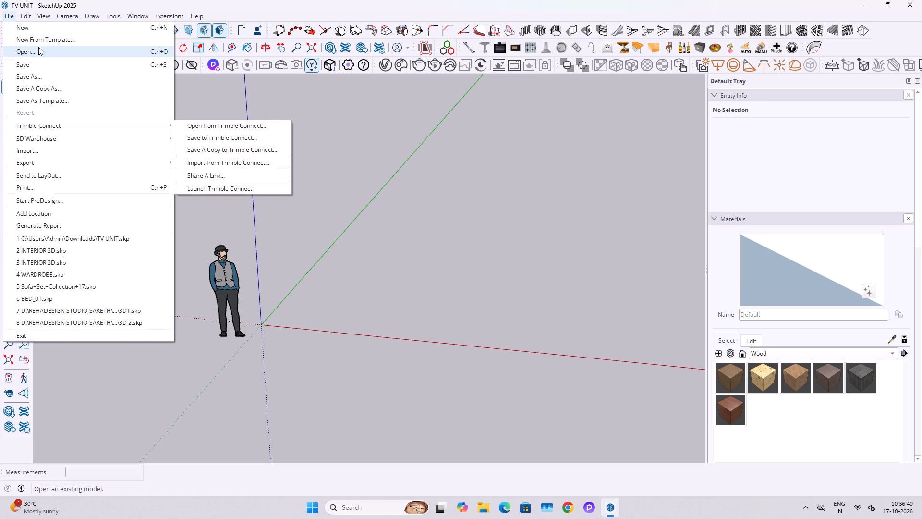
pyautogui.click(45, 149)
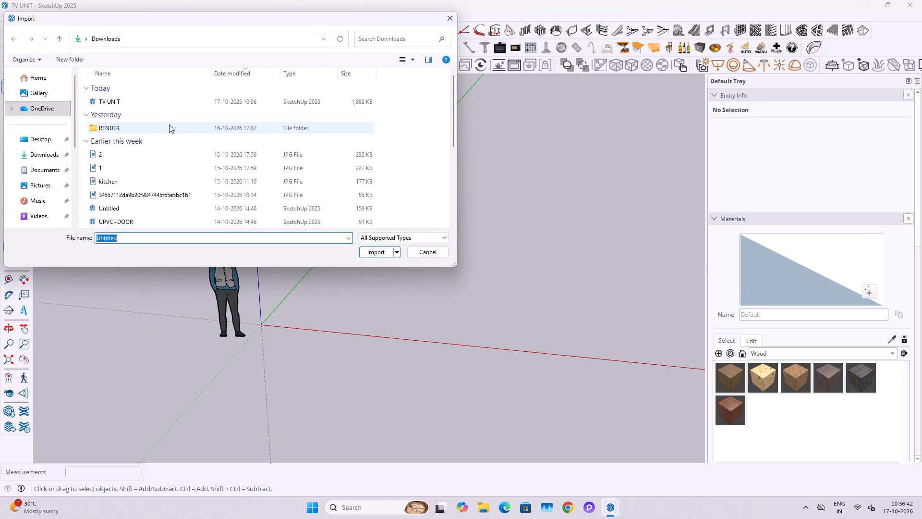
pyautogui.scroll(1, 109, 99)
pyautogui.scroll(-2, 109, 101)
pyautogui.scroll(4, 109, 114)
pyautogui.click(26, 74)
pyautogui.scroll(-1, 134, 142)
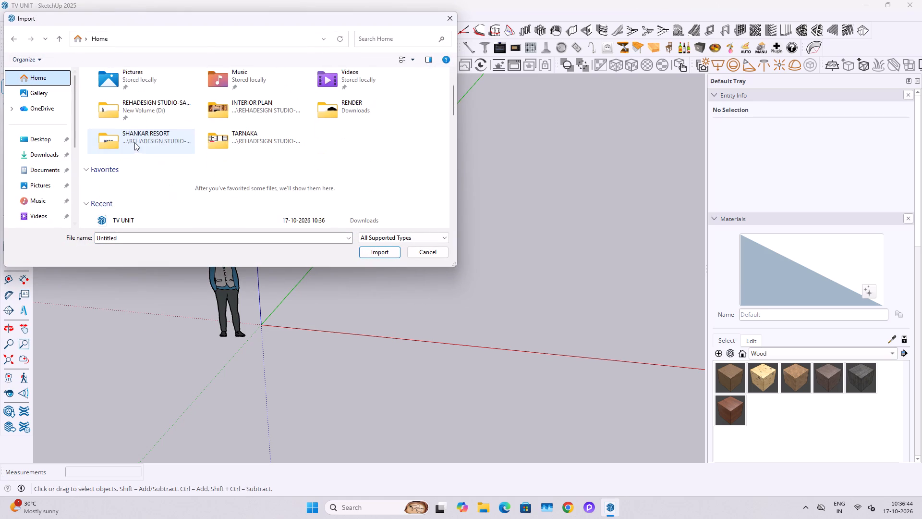
pyautogui.scroll(-2, 129, 205)
pyautogui.click(133, 150)
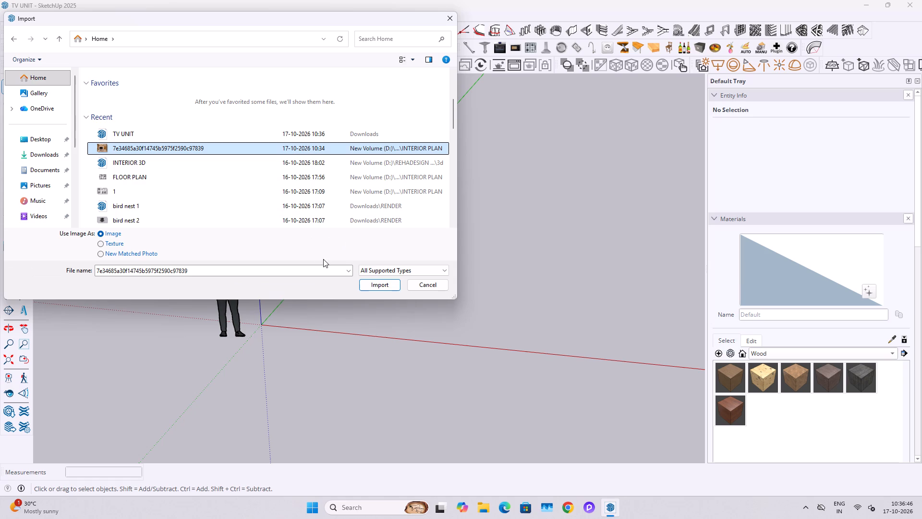
pyautogui.click(392, 280)
pyautogui.scroll(1, 221, 293)
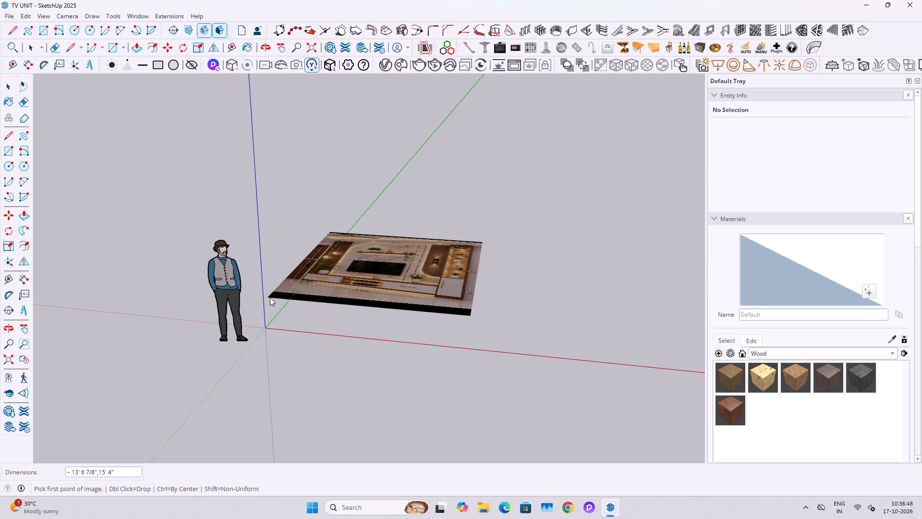
pyautogui.moveTo(271, 303); pyautogui.dragTo(371, 180, button='middle')
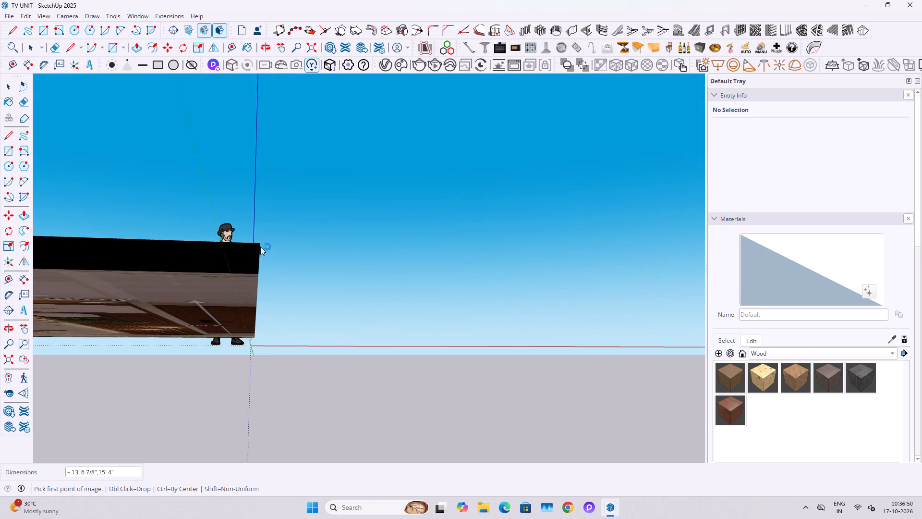
pyautogui.click(256, 347)
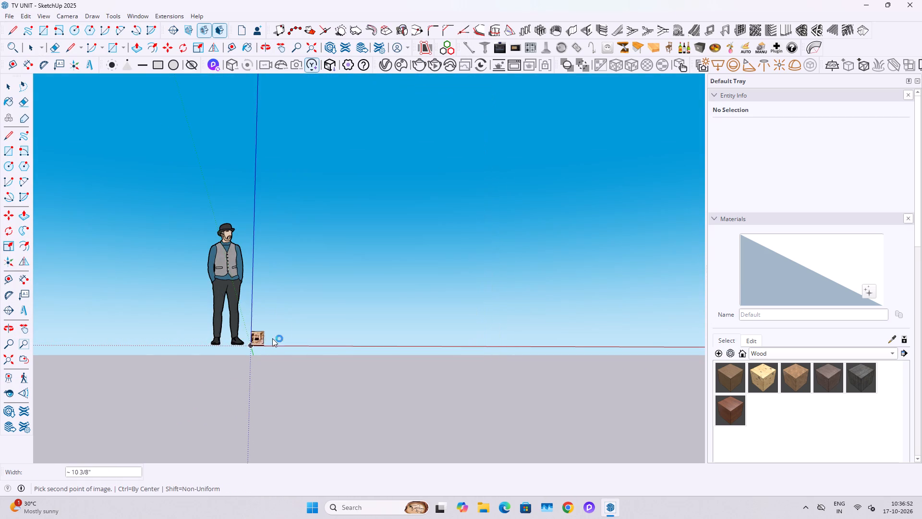
pyautogui.click(310, 290)
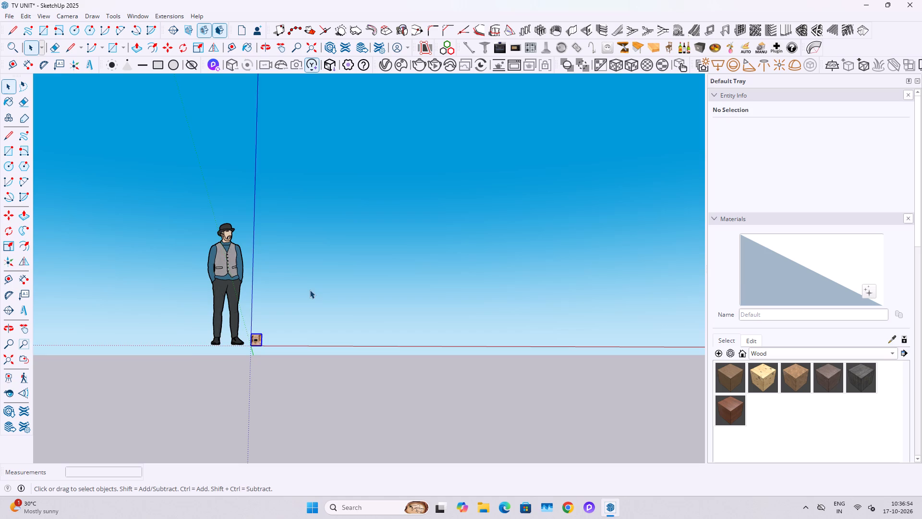
# Scale the reference image up uniformly from its upper corner opposite the origin, then deselect it.
pyautogui.scroll(18, 283, 318)
pyautogui.moveTo(251, 352); pyautogui.dragTo(220, 472, button='middle')
pyautogui.scroll(3, 246, 253)
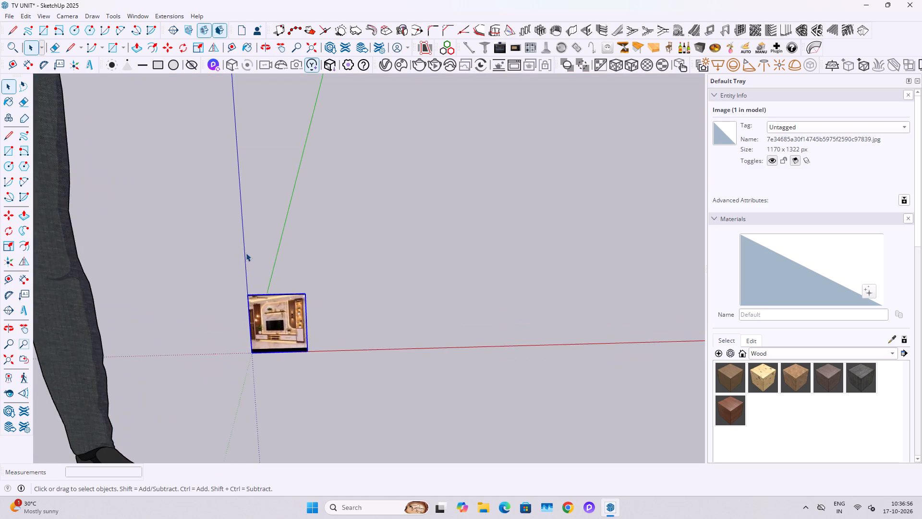
pyautogui.scroll(11, 246, 253)
pyautogui.moveTo(316, 336); pyautogui.dragTo(322, 360, button='middle')
pyautogui.scroll(1, 322, 360)
pyautogui.press('s')
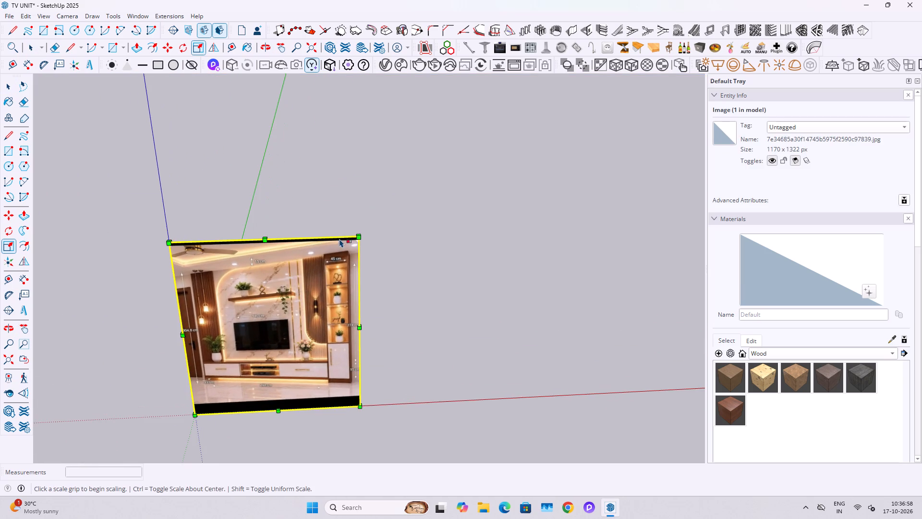
pyautogui.click(355, 231)
pyautogui.click(359, 235)
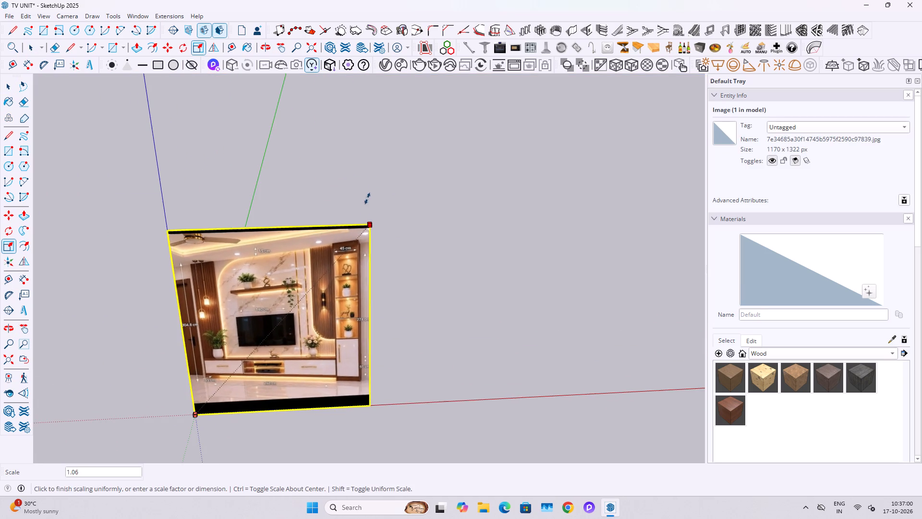
pyautogui.click(394, 155)
pyautogui.press('space')
pyautogui.click(405, 167)
# Add guides along the green and red axes, plus one parallel to the green axis about 8 5/8" away, beside the image's far edge.
pyautogui.moveTo(417, 179); pyautogui.dragTo(375, 220, button='middle')
pyautogui.press('t')
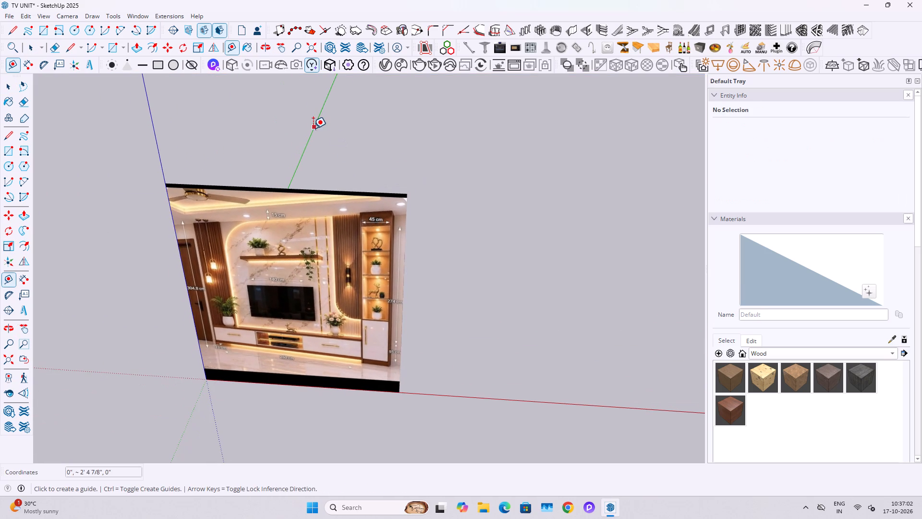
pyautogui.doubleClick(313, 128)
pyautogui.doubleClick(416, 394)
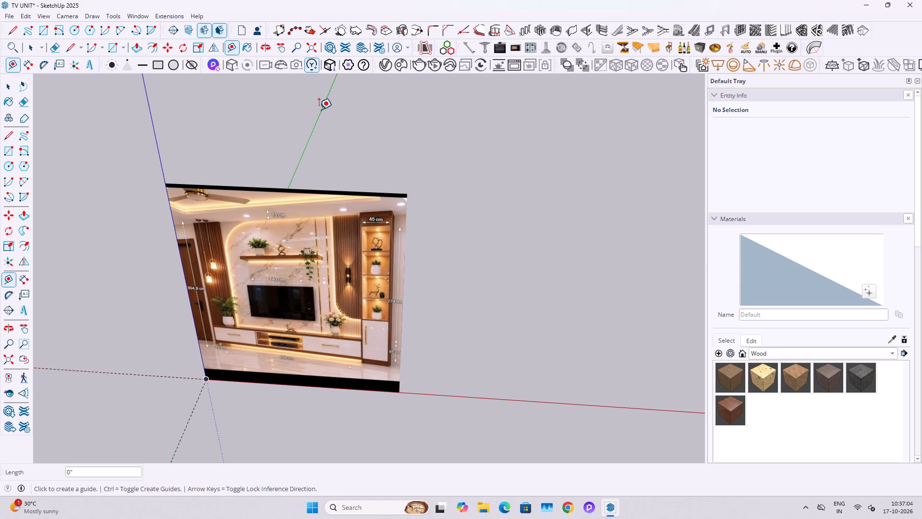
pyautogui.click(318, 111)
pyautogui.click(418, 147)
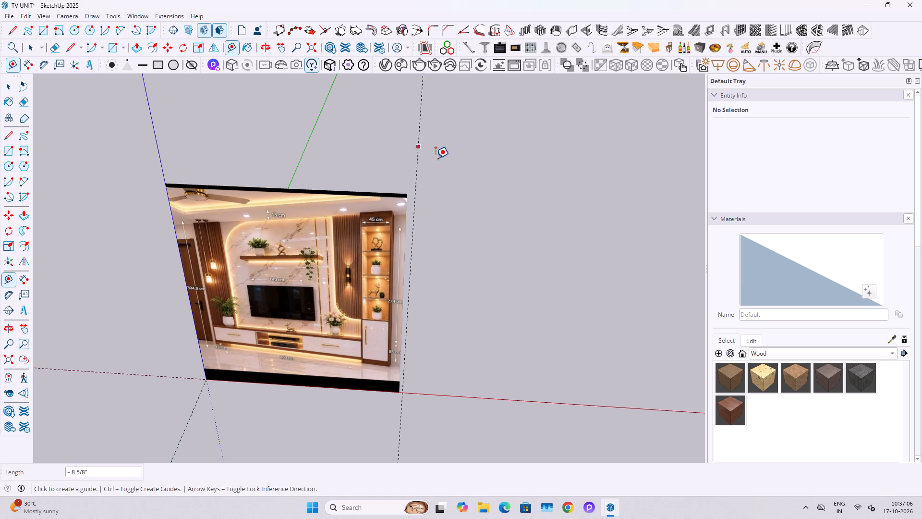
pyautogui.scroll(7, 506, 342)
pyautogui.scroll(-7, 458, 292)
pyautogui.press('space')
pyautogui.press('space')
pyautogui.press('space')
pyautogui.press('space')
pyautogui.scroll(-7, 513, 345)
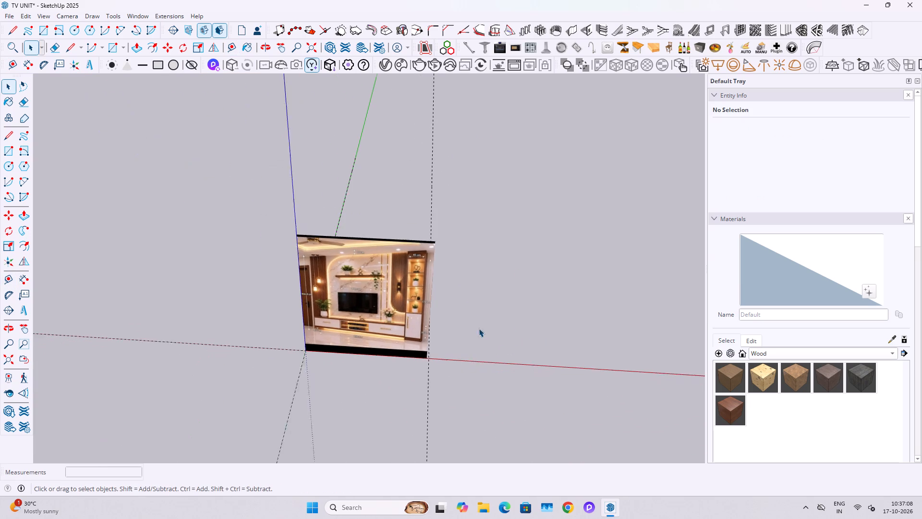
pyautogui.scroll(-1, 479, 328)
# Switch to File Explorer and open the recent INTERIOR 3D model.
pyautogui.click(487, 508)
pyautogui.scroll(-1, 156, 216)
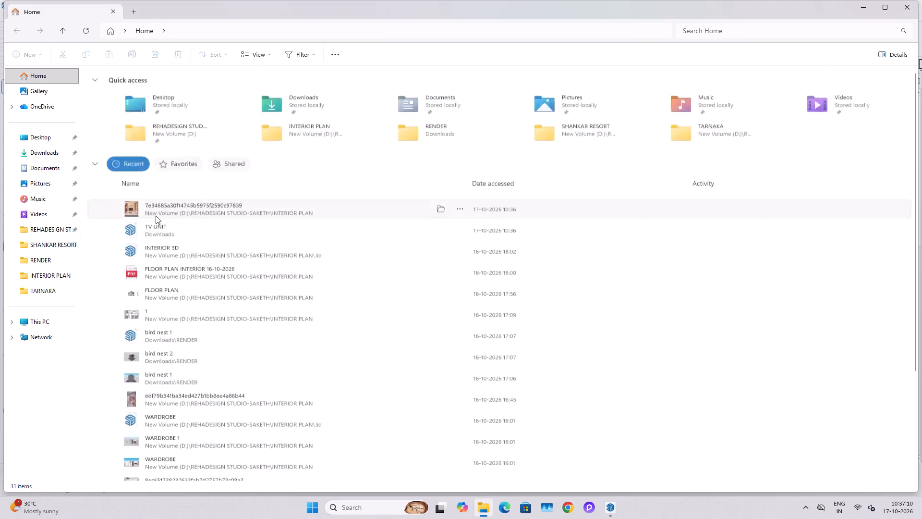
pyautogui.scroll(-1, 156, 216)
pyautogui.click(180, 121)
pyautogui.rightClick(180, 121)
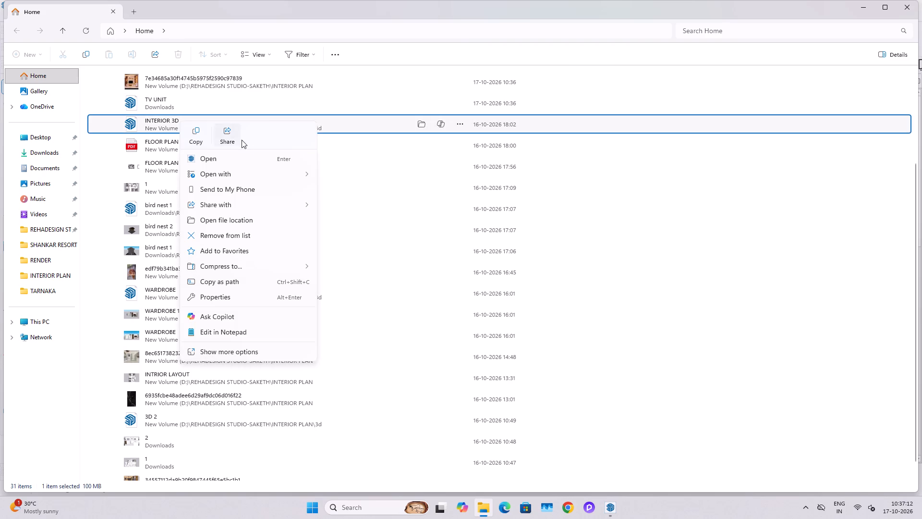
pyautogui.click(233, 152)
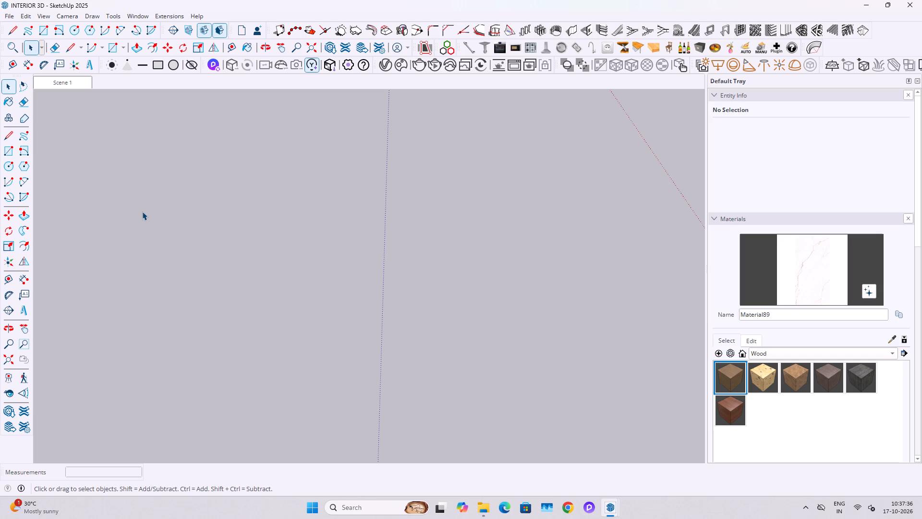
# Measure the TV wall's width in the interior model, from the fluted panelling's outer edge at the wall corner to the wooden door frame.
pyautogui.scroll(-20, 326, 322)
pyautogui.scroll(-1, 326, 322)
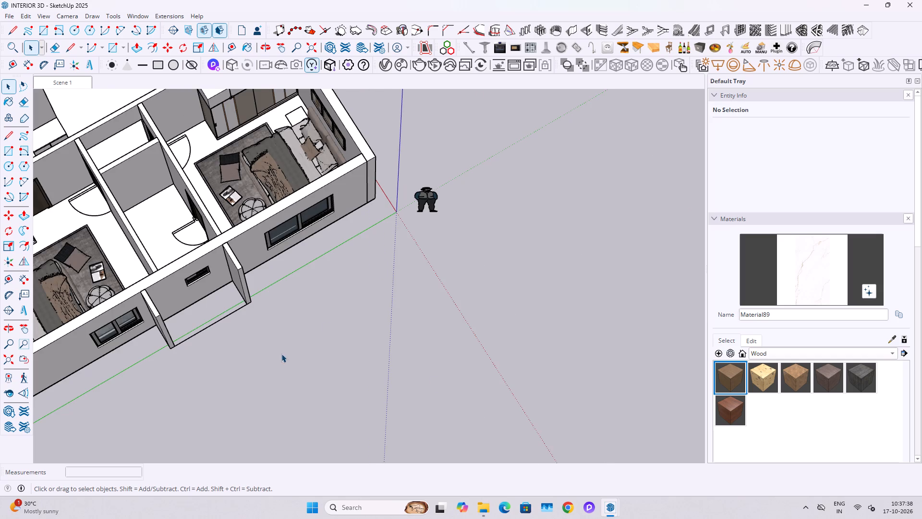
pyautogui.scroll(-4, 283, 348)
pyautogui.scroll(-3, 192, 285)
pyautogui.moveTo(141, 231); pyautogui.dragTo(483, 211, button='middle')
pyautogui.moveTo(276, 418); pyautogui.dragTo(261, 321, button='middle')
pyautogui.keyDown('shift'); pyautogui.scroll(-1, 262, 321); pyautogui.keyUp('shift')
pyautogui.scroll(11, 219, 345)
pyautogui.moveTo(215, 264); pyautogui.dragTo(567, 184, button='middle')
pyautogui.scroll(9, 364, 300)
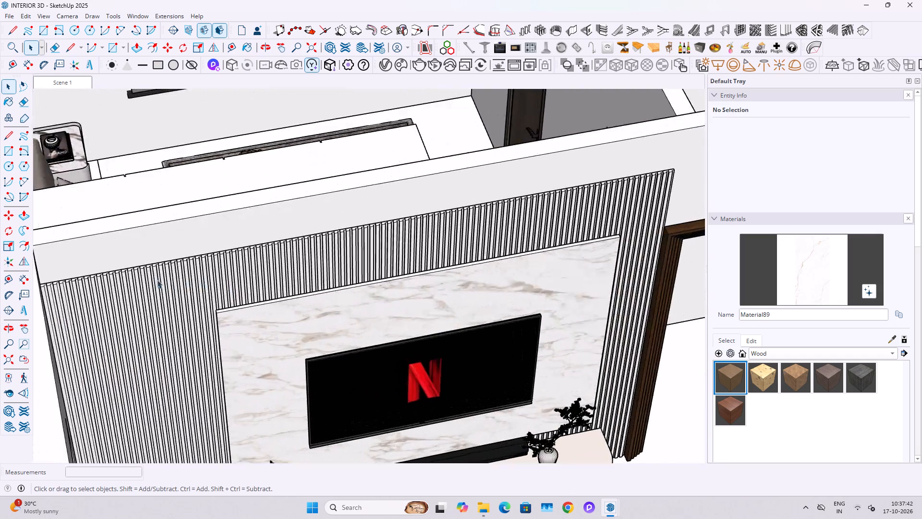
pyautogui.scroll(2, 157, 280)
pyautogui.moveTo(153, 280); pyautogui.dragTo(49, 313, button='middle')
pyautogui.scroll(1, 25, 242)
pyautogui.keyDown('shift'); pyautogui.moveTo(120, 284); pyautogui.dragTo(330, 293, button='middle'); pyautogui.keyUp('shift')
pyautogui.scroll(7, 243, 226)
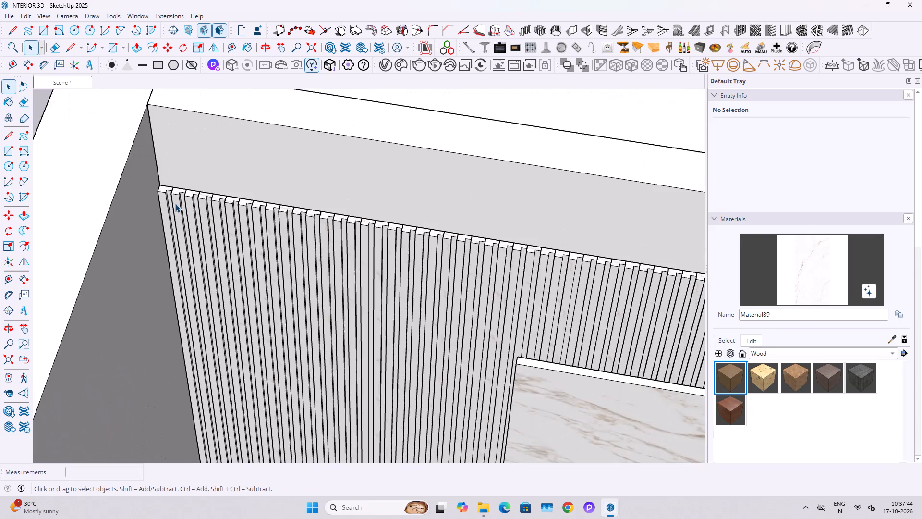
pyautogui.scroll(5, 175, 204)
pyautogui.press('t')
pyautogui.click(151, 223)
pyautogui.scroll(-5, 302, 265)
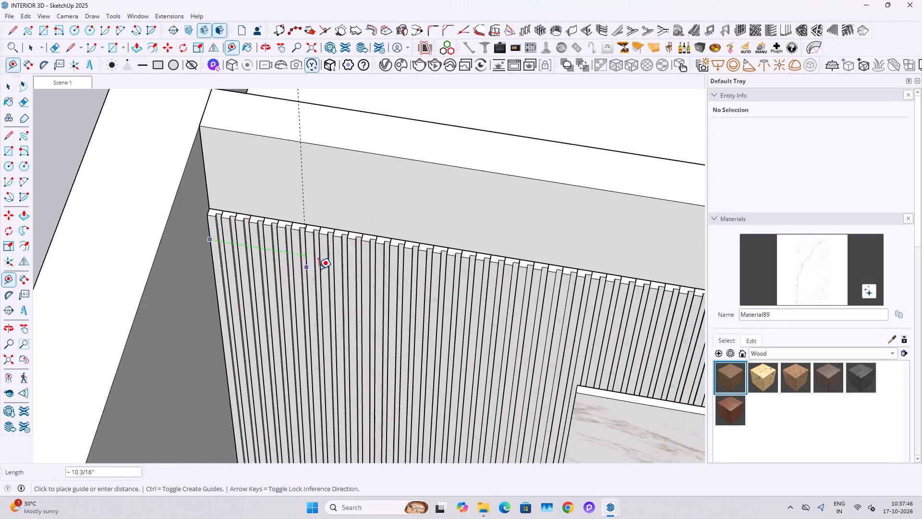
pyautogui.scroll(-7, 318, 269)
pyautogui.keyDown('shift'); pyautogui.moveTo(456, 315); pyautogui.dragTo(182, 305, button='middle'); pyautogui.keyUp('shift')
pyautogui.keyDown('shift'); pyautogui.moveTo(548, 346); pyautogui.dragTo(145, 314, button='middle'); pyautogui.keyUp('shift')
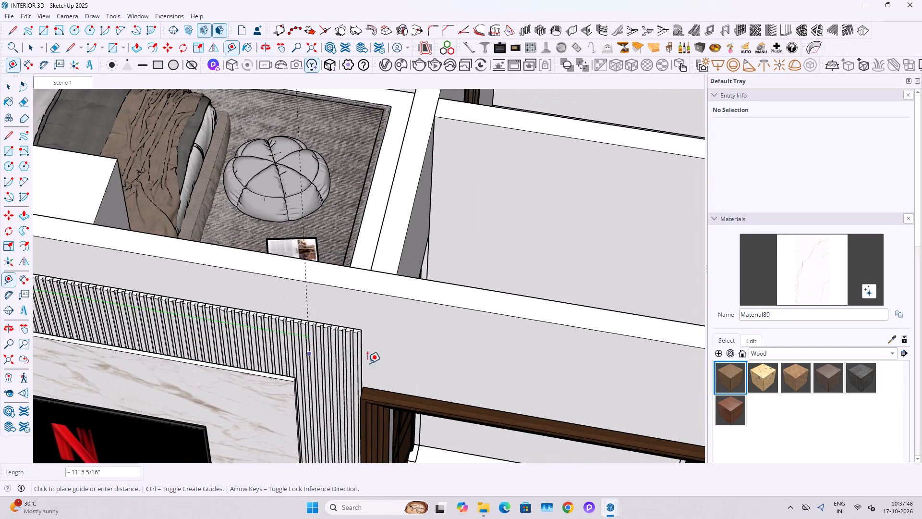
pyautogui.scroll(9, 388, 356)
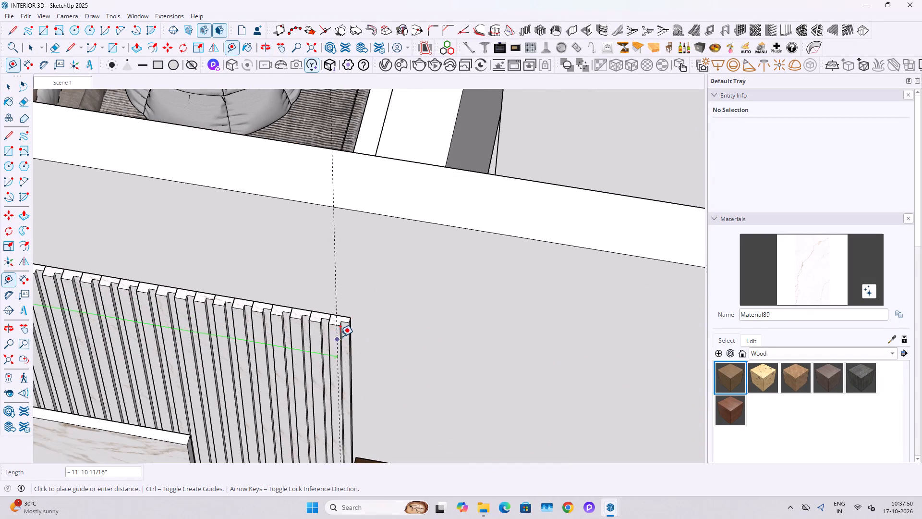
pyautogui.moveTo(381, 423); pyautogui.dragTo(400, 275, button='middle')
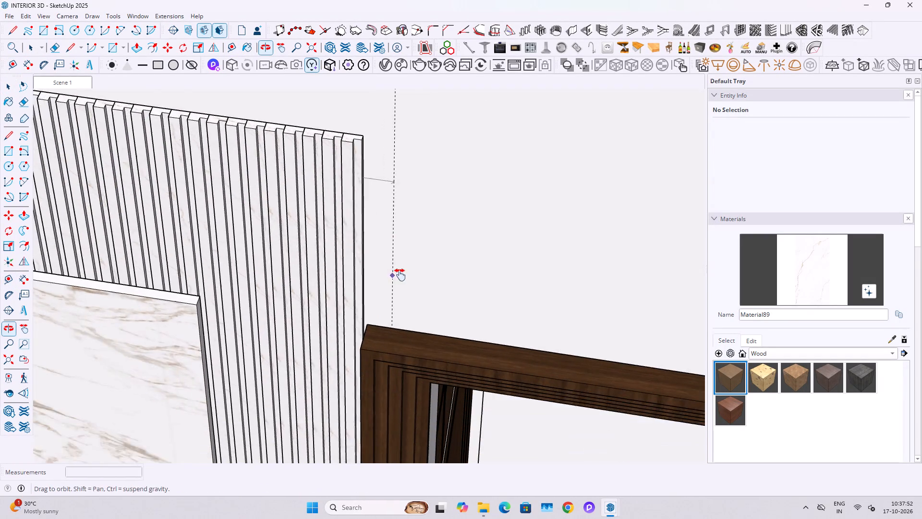
pyautogui.moveTo(400, 275); pyautogui.dragTo(400, 271, button='middle')
pyautogui.scroll(6, 390, 277)
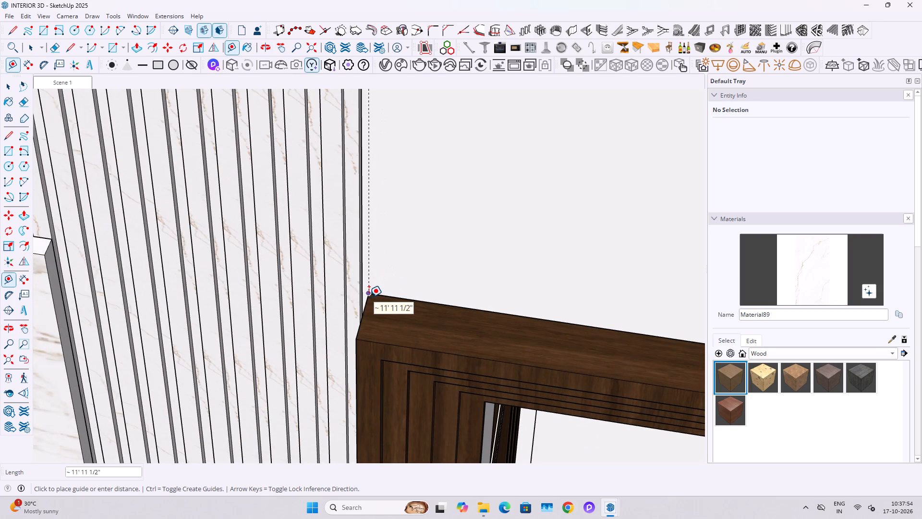
pyautogui.press('space')
pyautogui.press('Escape')
pyautogui.scroll(-7, 469, 282)
pyautogui.press('Escape')
pyautogui.press('Escape')
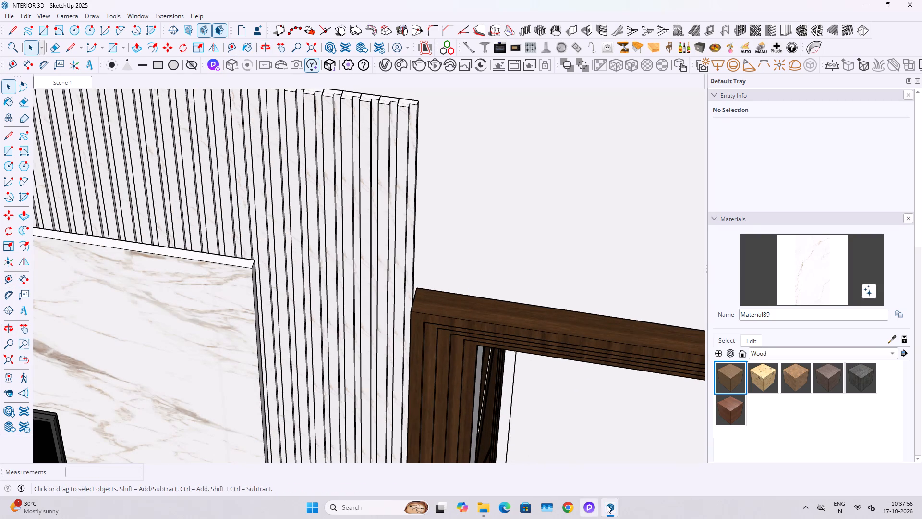
# Switch back to the TV UNIT model and bring the reference image and its guides into view.
pyautogui.click(609, 500)
pyautogui.click(582, 460)
pyautogui.scroll(1, 416, 253)
pyautogui.moveTo(575, 302); pyautogui.dragTo(451, 324, button='middle')
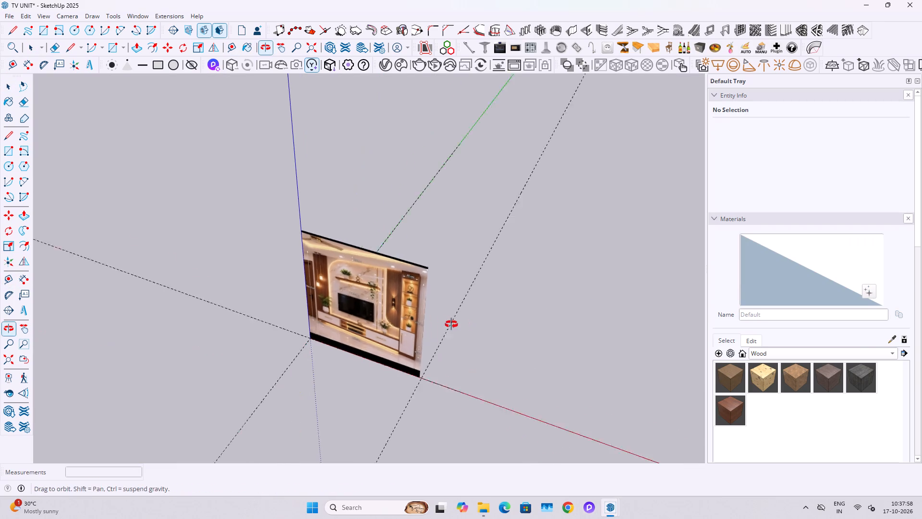
pyautogui.moveTo(451, 324); pyautogui.dragTo(447, 324, button='middle')
pyautogui.scroll(-2, 448, 285)
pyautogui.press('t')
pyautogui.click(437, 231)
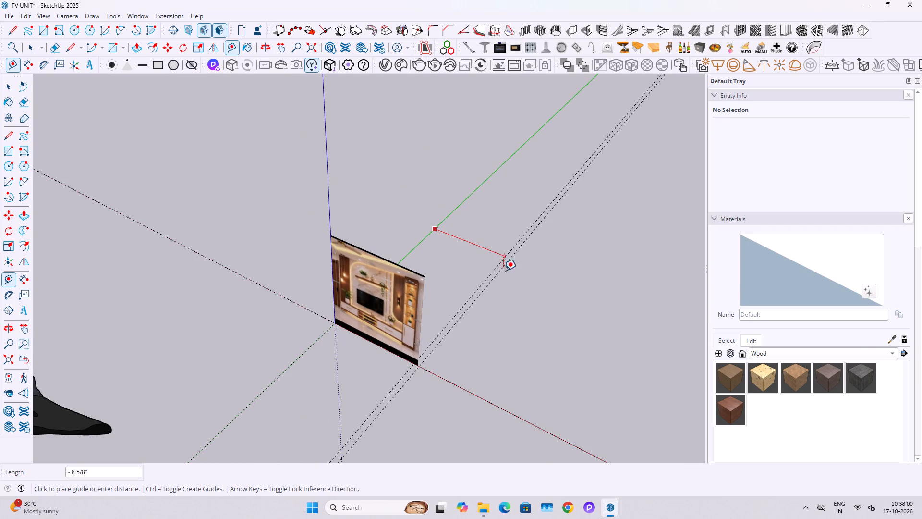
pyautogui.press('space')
# Add a guide parallel to the green axis, 11'11" along the red axis from the guide beside the reference image.
pyautogui.moveTo(489, 327); pyautogui.dragTo(494, 304, button='middle')
pyautogui.press('t')
pyautogui.click(483, 303)
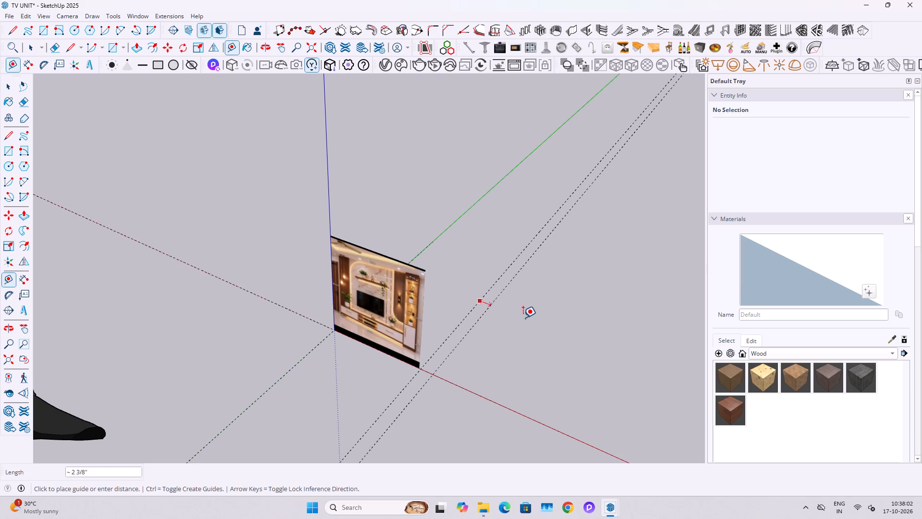
pyautogui.write("11'")
pyautogui.press('1')
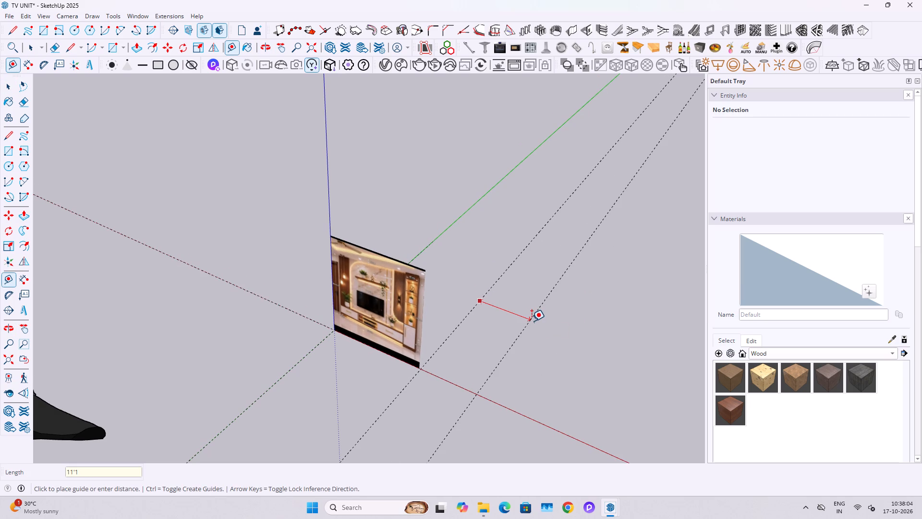
pyautogui.press('`')
pyautogui.press('BackSpace')
pyautogui.write('1"')
pyautogui.press('Return')
pyautogui.press('space')
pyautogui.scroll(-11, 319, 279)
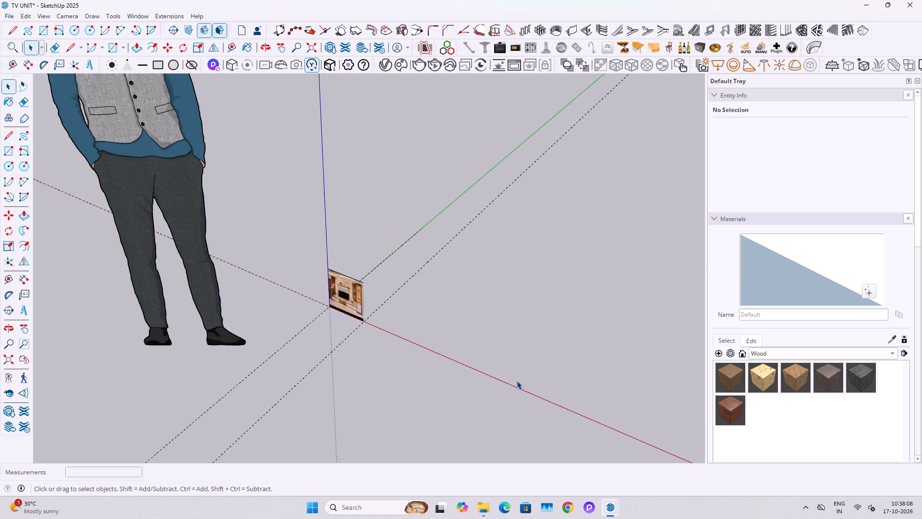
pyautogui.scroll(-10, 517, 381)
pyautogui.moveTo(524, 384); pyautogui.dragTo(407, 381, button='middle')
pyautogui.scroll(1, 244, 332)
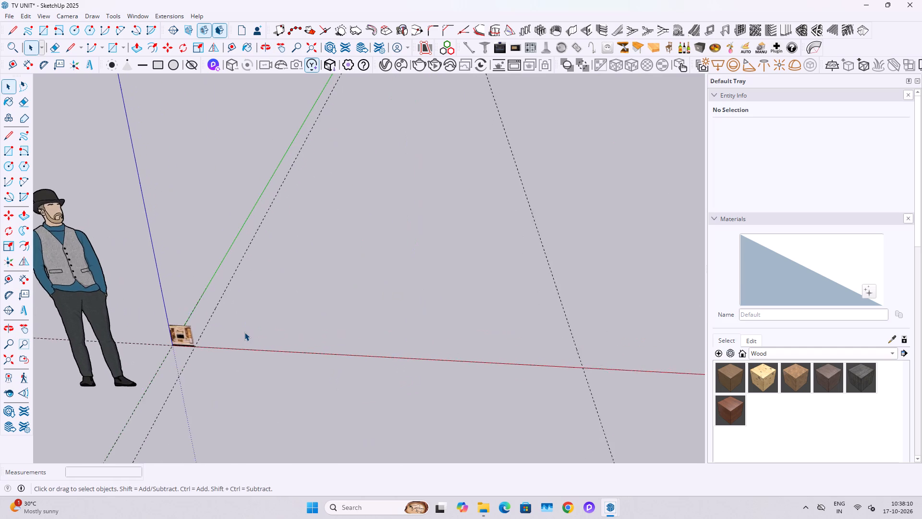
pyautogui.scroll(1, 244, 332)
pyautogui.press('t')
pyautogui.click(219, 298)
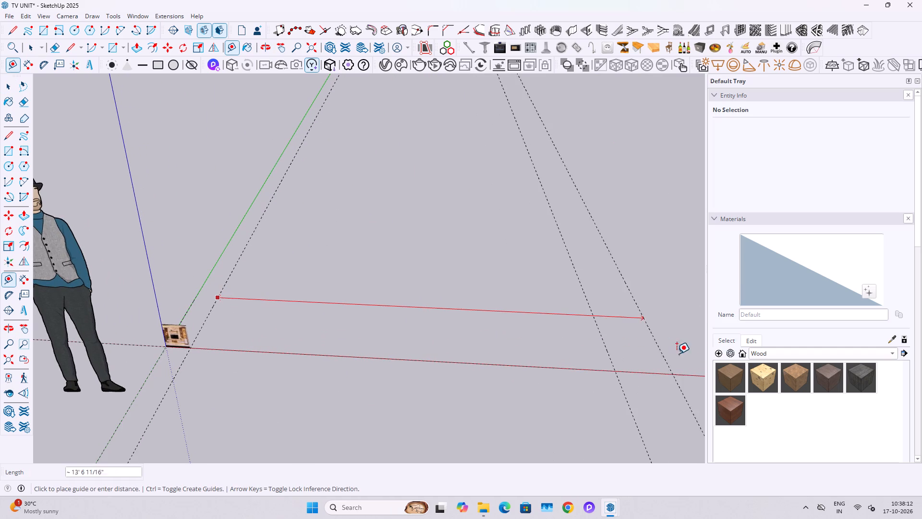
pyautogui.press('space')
# Scale the reference image up uniformly by about 4.8 from its upper corner opposite the origin.
pyautogui.click(158, 333)
pyautogui.click(179, 334)
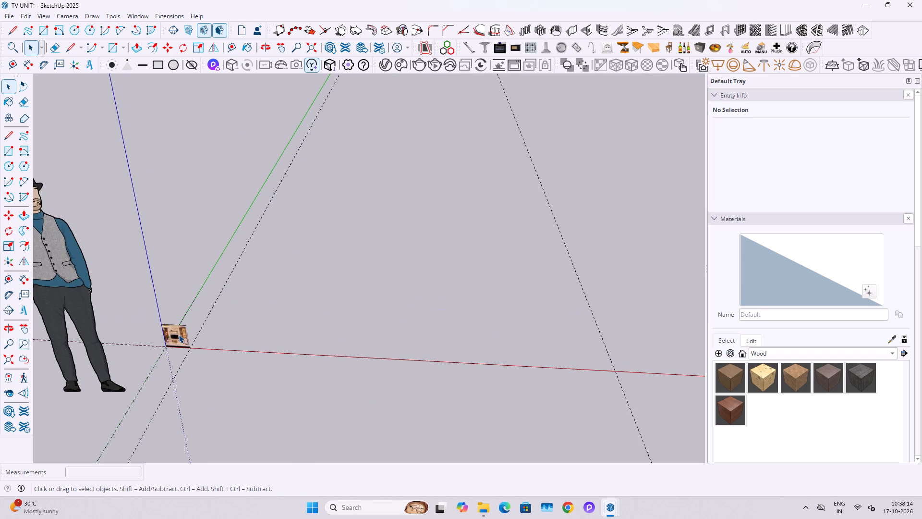
pyautogui.press('s')
pyautogui.click(183, 324)
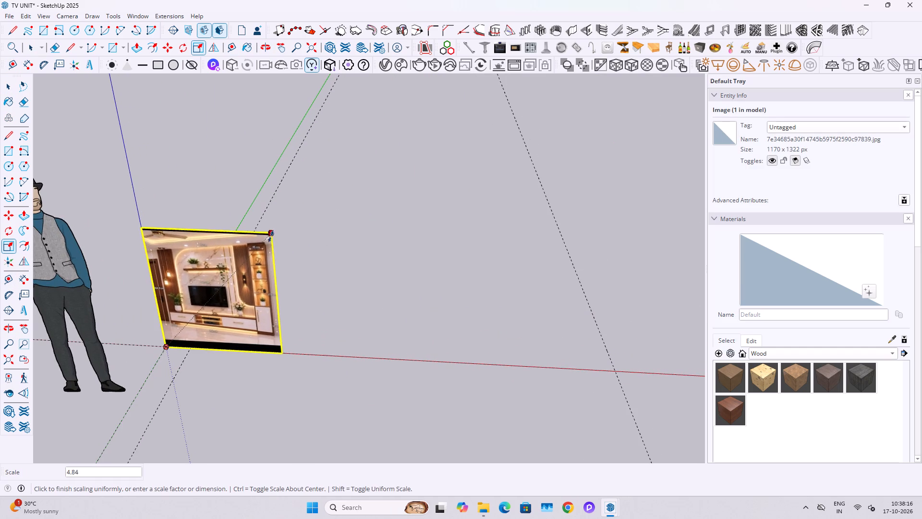
pyautogui.click(271, 236)
pyautogui.press('space')
# Move the reference image along the red axis until its lower far corner meets the guide nearest the origin.
pyautogui.click(233, 314)
pyautogui.scroll(4, 235, 319)
pyautogui.press('m')
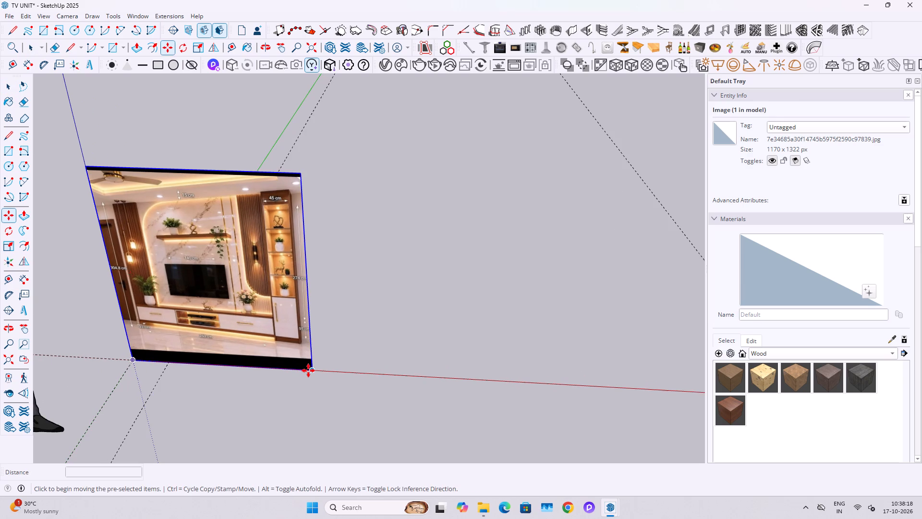
pyautogui.click(312, 372)
pyautogui.click(167, 361)
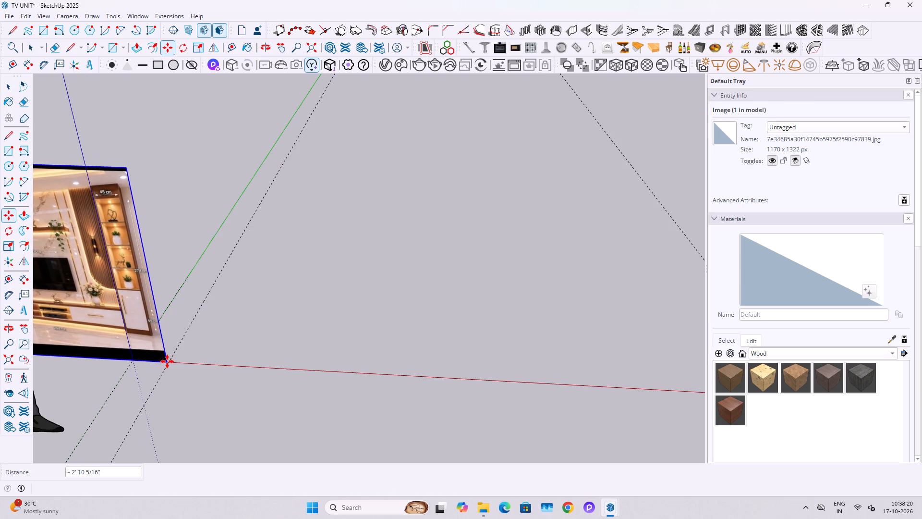
pyautogui.press('space')
# Add a guide parallel to the red axis, offset 9" from it along the green axis.
pyautogui.scroll(-1, 222, 358)
pyautogui.press('t')
pyautogui.moveTo(243, 367); pyautogui.dragTo(243, 360)
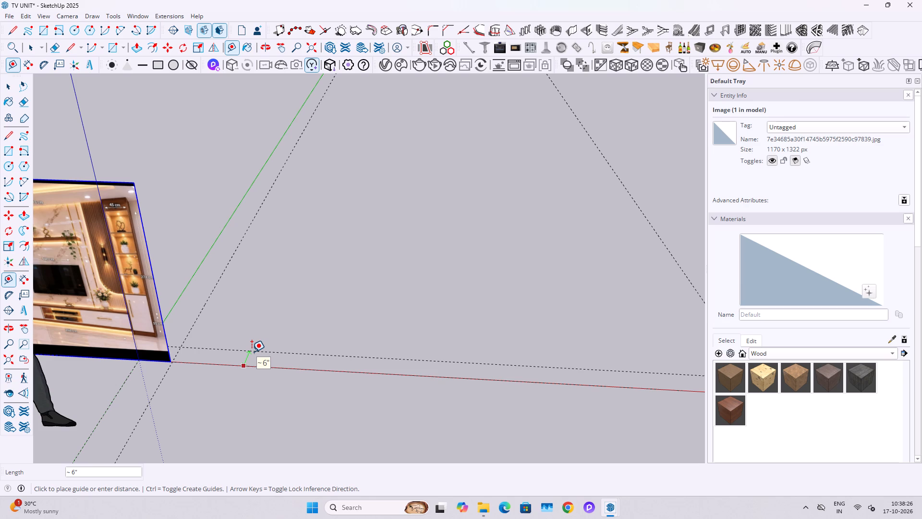
pyautogui.write('9"')
pyautogui.press('Return')
pyautogui.press('space')
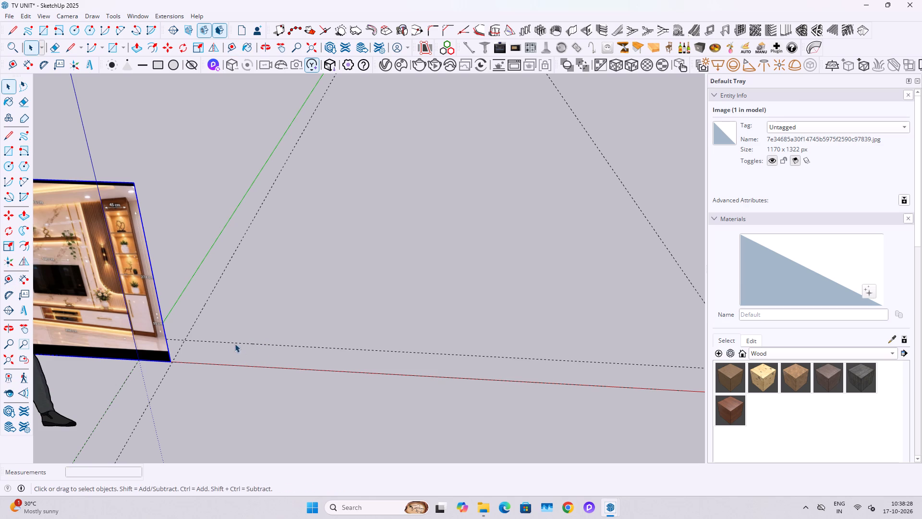
# Draw the wall's 11'11" by 9" base rectangle on the ground between the guides and the red axis.
pyautogui.press('r')
pyautogui.click(184, 343)
pyautogui.scroll(-5, 299, 410)
pyautogui.moveTo(402, 432); pyautogui.dragTo(244, 425, button='middle')
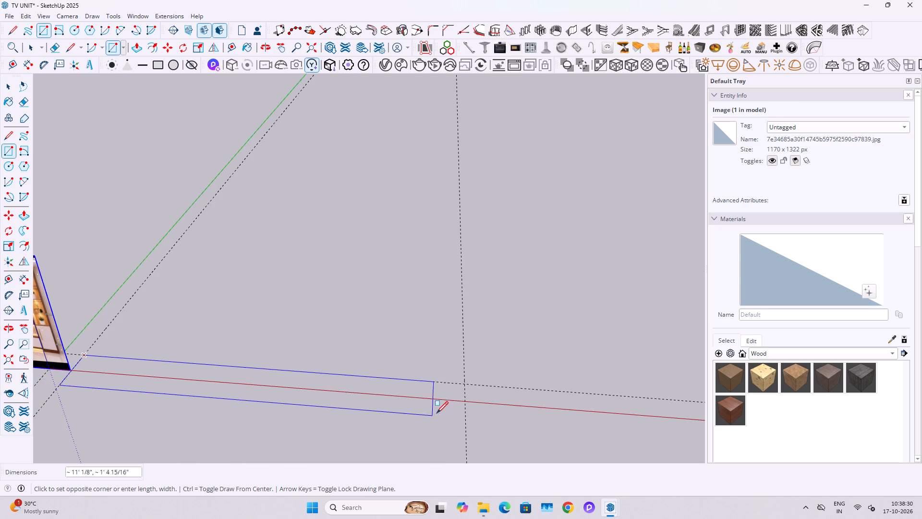
pyautogui.click(467, 402)
pyautogui.press('space')
# Push/Pull the base rectangle up 9' to form the wall.
pyautogui.click(440, 396)
pyautogui.press('p')
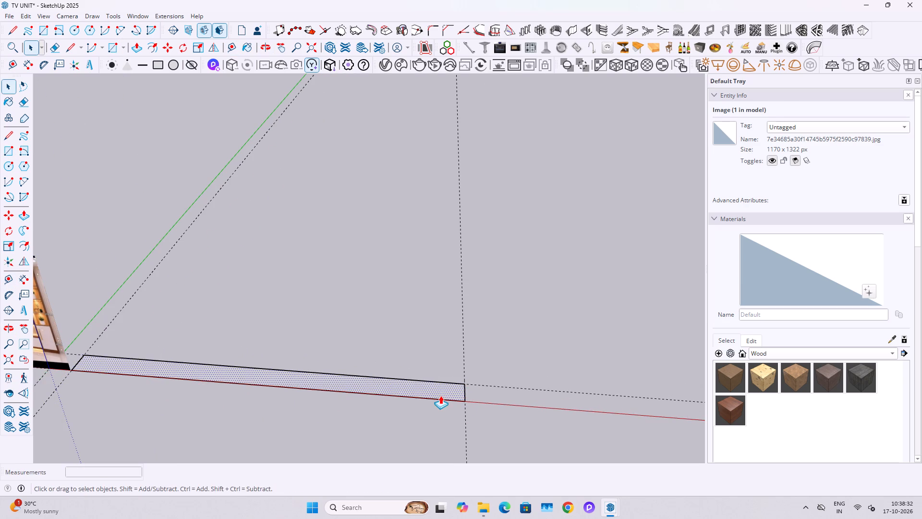
pyautogui.click(440, 395)
pyautogui.press('9')
pyautogui.press("'")
pyautogui.press('Return')
pyautogui.press('space')
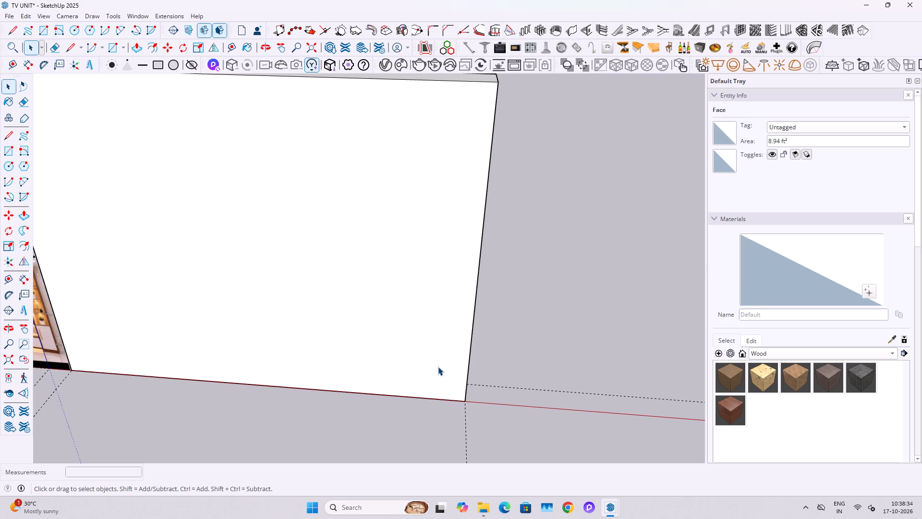
# Select all of the wall's connected geometry and make it a group.
pyautogui.tripleClick(438, 367)
pyautogui.rightClick(438, 367)
pyautogui.click(483, 254)
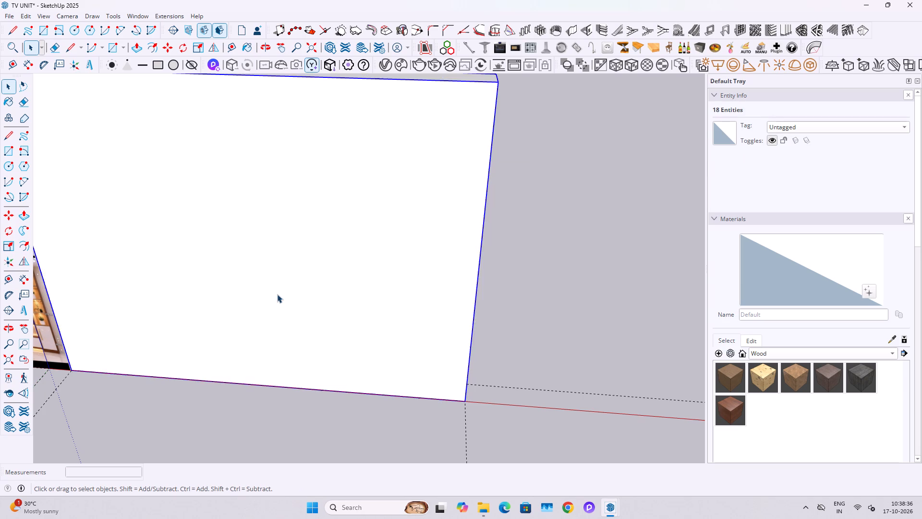
# Add a vertical guide on the wall's front face, 3'6" in from the edge beside the reference image.
pyautogui.keyDown('shift'); pyautogui.moveTo(283, 297); pyautogui.dragTo(515, 292, button='middle'); pyautogui.keyUp('shift')
pyautogui.keyDown('shift'); pyautogui.moveTo(521, 382); pyautogui.dragTo(482, 356, button='middle'); pyautogui.keyUp('shift')
pyautogui.press('t')
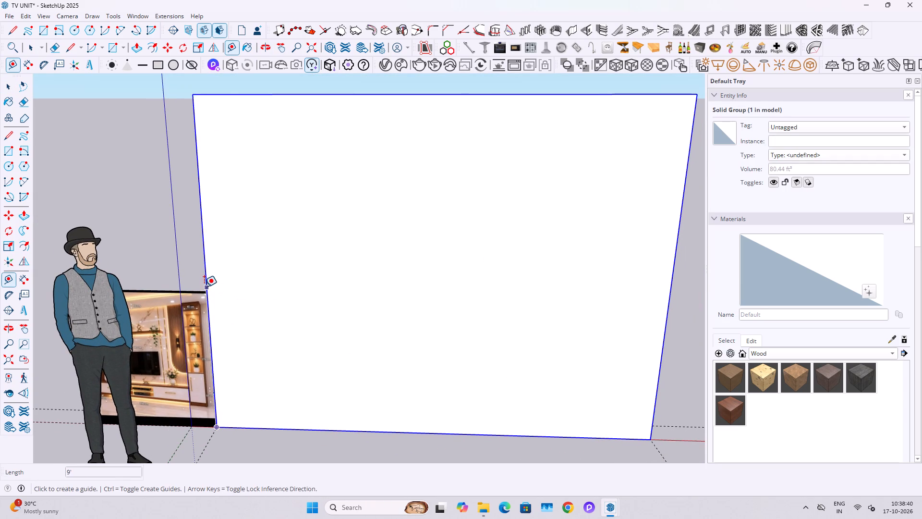
pyautogui.click(204, 287)
pyautogui.write('3\'6"')
pyautogui.press('Return')
pyautogui.press('space')
# Delete the human scale figure standing in front of the reference image.
pyautogui.click(97, 311)
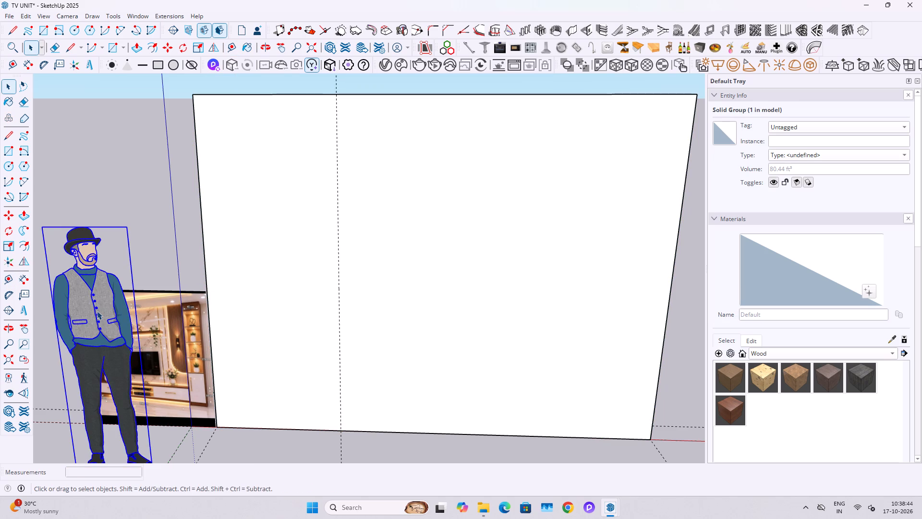
pyautogui.press('Delete')
# Draw a 3'6" by 9' rectangle on the wall's front face, from its upper corner above the reference image to the vertical guide's base.
pyautogui.scroll(1, 60, 385)
pyautogui.scroll(-4, 314, 348)
pyautogui.press('r')
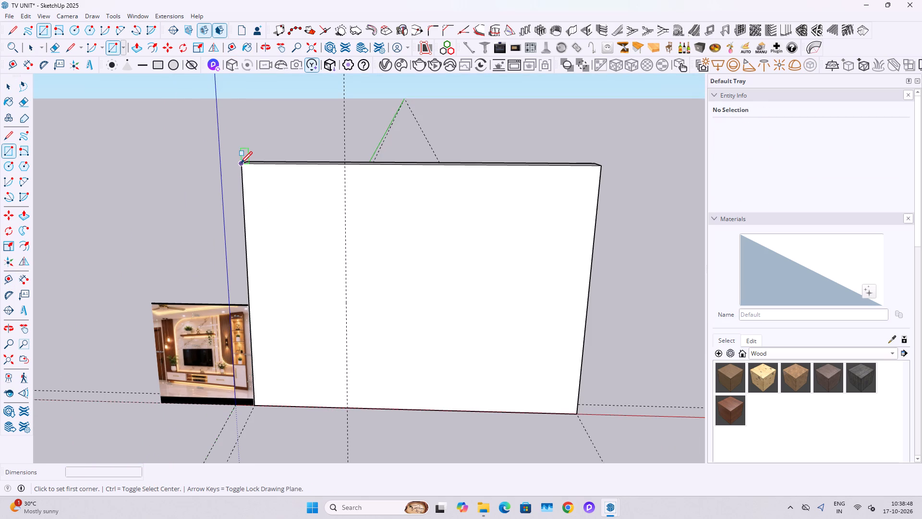
pyautogui.click(241, 164)
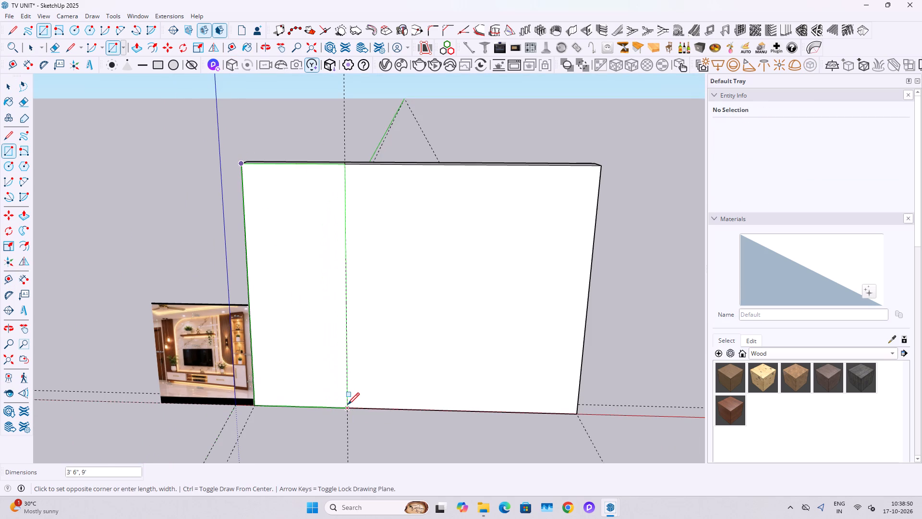
pyautogui.click(348, 406)
pyautogui.press('space')
# Push/Pull the 3'6" wide rectangle out 1" from the wall's front face.
pyautogui.doubleClick(293, 306)
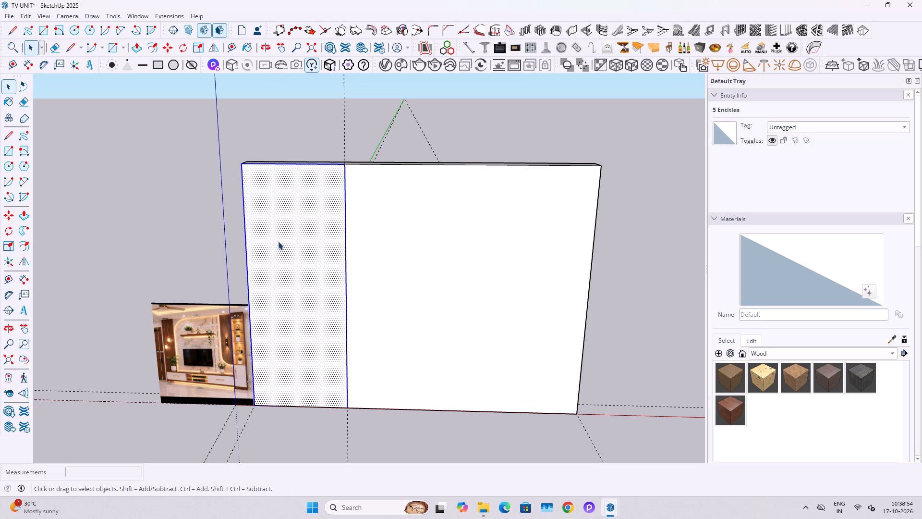
pyautogui.scroll(1, 279, 242)
pyautogui.moveTo(286, 246); pyautogui.dragTo(314, 260, button='middle')
pyautogui.press('p')
pyautogui.click(307, 256)
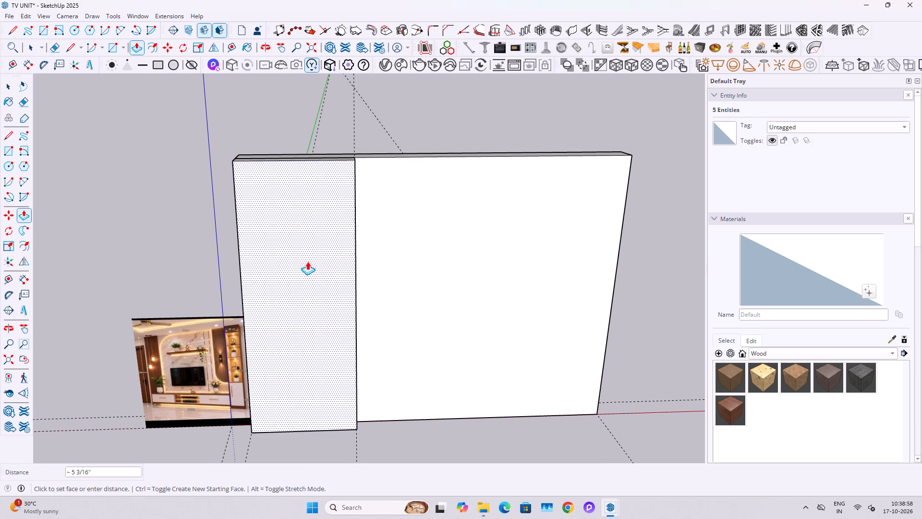
pyautogui.write('1"')
pyautogui.press('Return')
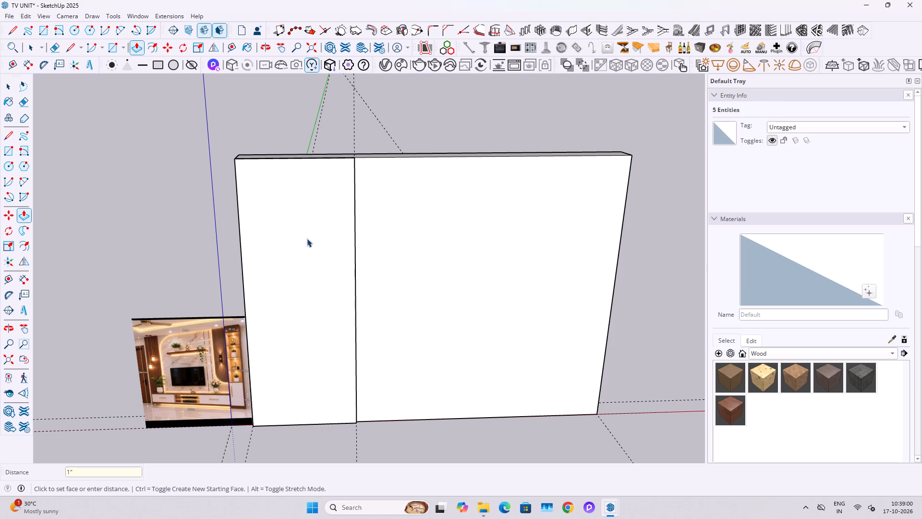
pyautogui.press('space')
# Group all the geometry of the 3'6" wide, 1" thick panel.
pyautogui.moveTo(291, 180); pyautogui.dragTo(312, 289, button='middle')
pyautogui.tripleClick(311, 236)
pyautogui.rightClick(311, 236)
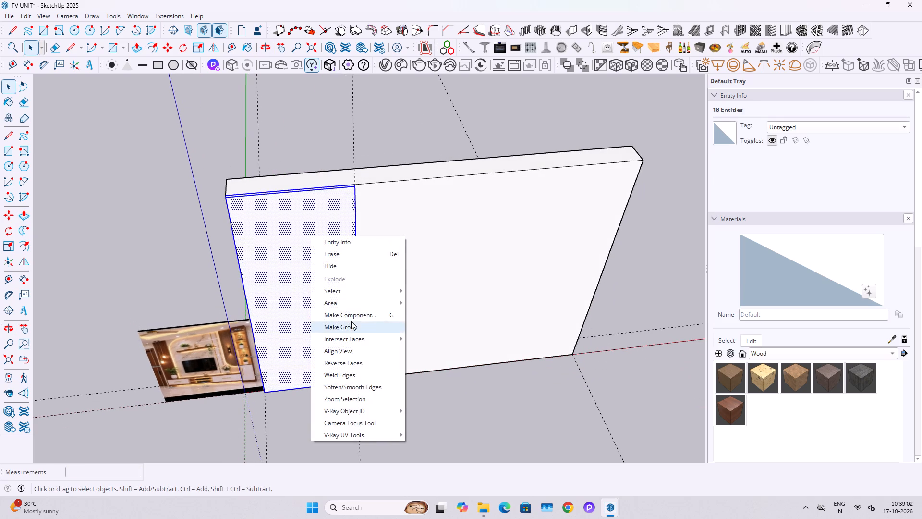
pyautogui.click(352, 323)
# Add vertical guides on the panel's front face, 1" in from the edge beside the reference image and another 0.5" further in.
pyautogui.scroll(9, 218, 212)
pyautogui.click(243, 203)
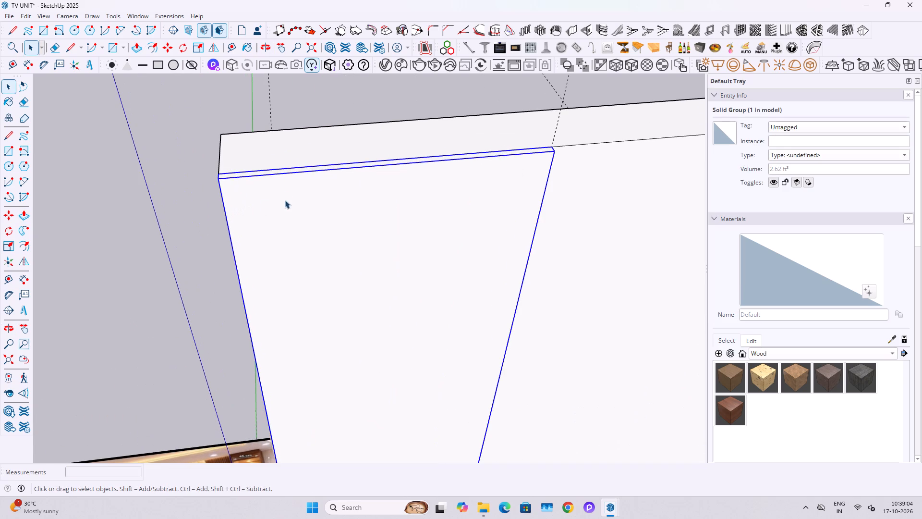
pyautogui.middleClick(285, 200)
pyautogui.scroll(-7, 285, 200)
pyautogui.scroll(9, 281, 206)
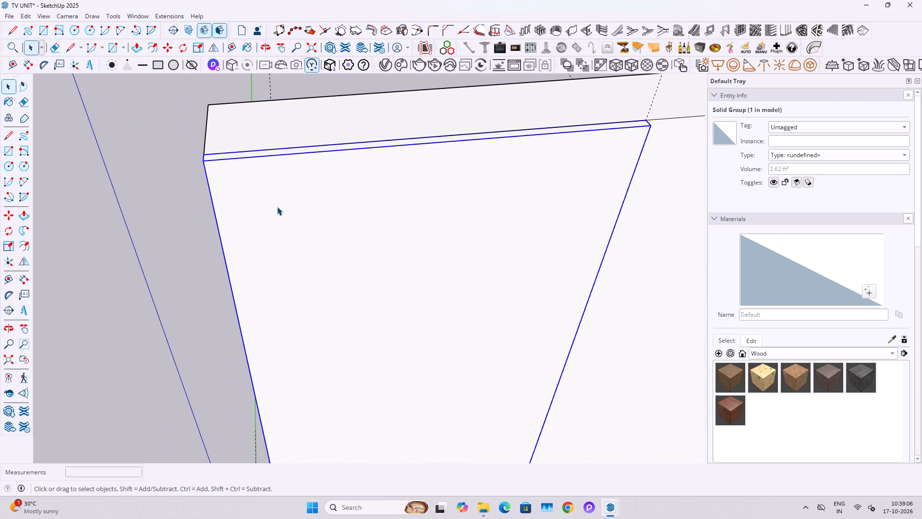
pyautogui.scroll(2, 184, 179)
pyautogui.press('t')
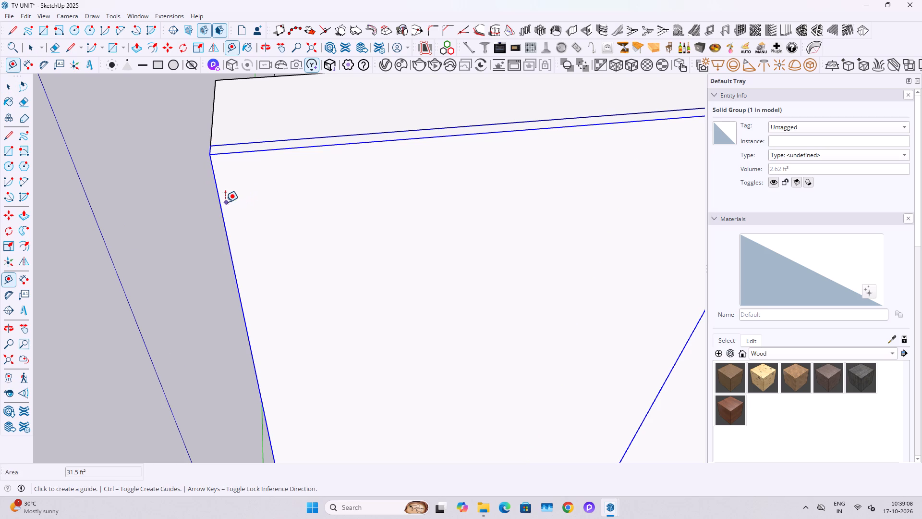
pyautogui.click(223, 202)
pyautogui.press('1')
pyautogui.hotkey('shift', '"')
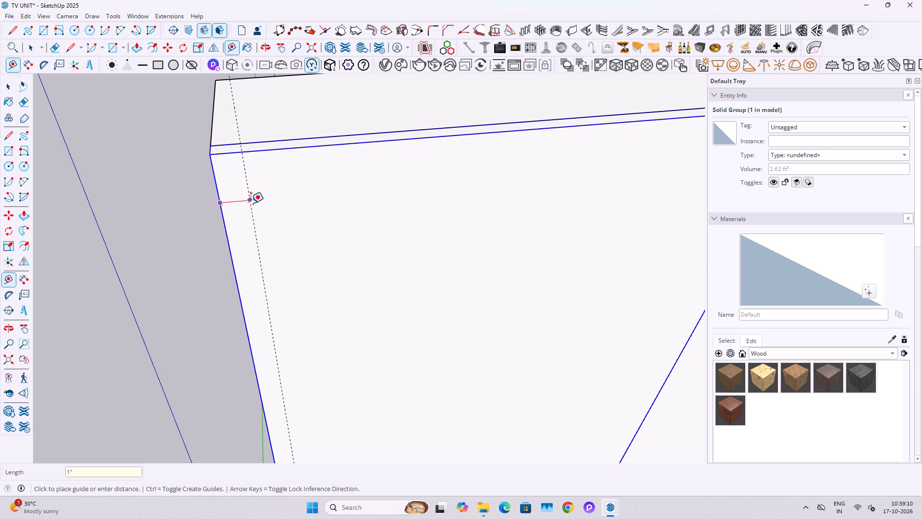
pyautogui.press('Return')
pyautogui.click(234, 194)
pyautogui.write('0.5"')
pyautogui.press('Return')
pyautogui.press('space')
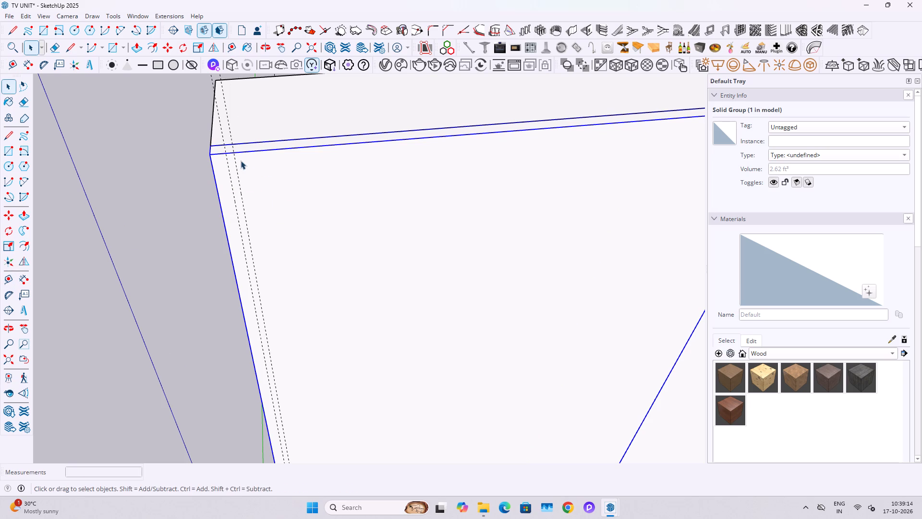
# Draw a 0.5" by 9' rectangle between the two vertical guides, running the full height of the panel's front face.
pyautogui.scroll(4, 249, 167)
pyautogui.moveTo(246, 171); pyautogui.dragTo(303, 151, button='middle')
pyautogui.press('r')
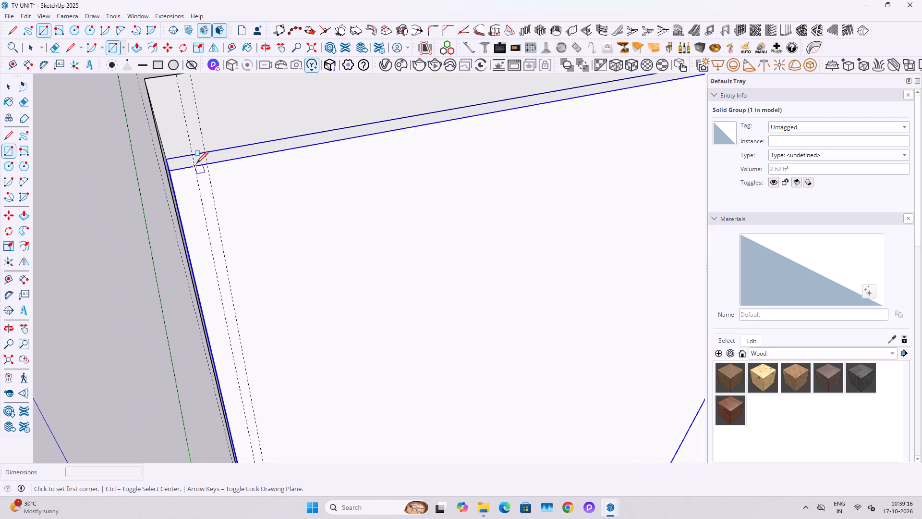
pyautogui.click(196, 167)
pyautogui.scroll(-9, 193, 259)
pyautogui.keyDown('shift'); pyautogui.moveTo(208, 318); pyautogui.dragTo(183, 0, button='middle'); pyautogui.keyUp('shift')
pyautogui.keyDown('shift'); pyautogui.moveTo(237, 245); pyautogui.dragTo(239, 86, button='middle'); pyautogui.keyUp('shift')
pyautogui.scroll(6, 287, 334)
pyautogui.scroll(2, 270, 387)
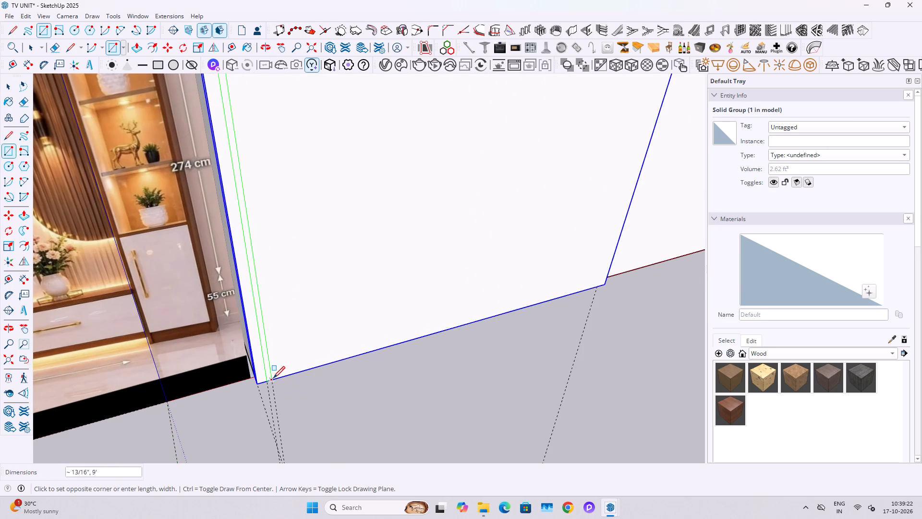
pyautogui.click(273, 380)
pyautogui.press('space')
# Draw a 1" by 9' rectangle between the first guide and the panel's outer edge, over the full height.
pyautogui.scroll(-8, 268, 341)
pyautogui.keyDown('shift'); pyautogui.moveTo(261, 119); pyautogui.dragTo(284, 370, button='middle'); pyautogui.keyUp('shift')
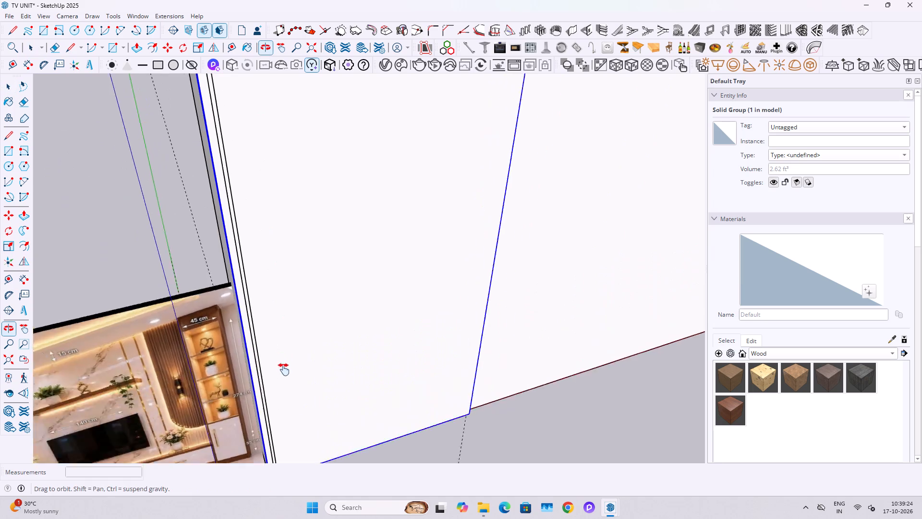
pyautogui.keyDown('shift'); pyautogui.moveTo(284, 370); pyautogui.dragTo(286, 372, button='middle'); pyautogui.keyUp('shift')
pyautogui.keyDown('shift'); pyautogui.scroll(-7, 256, 288); pyautogui.keyUp('shift')
pyautogui.keyDown('shift'); pyautogui.moveTo(257, 170); pyautogui.dragTo(273, 230, button='middle'); pyautogui.keyUp('shift')
pyautogui.scroll(18, 241, 187)
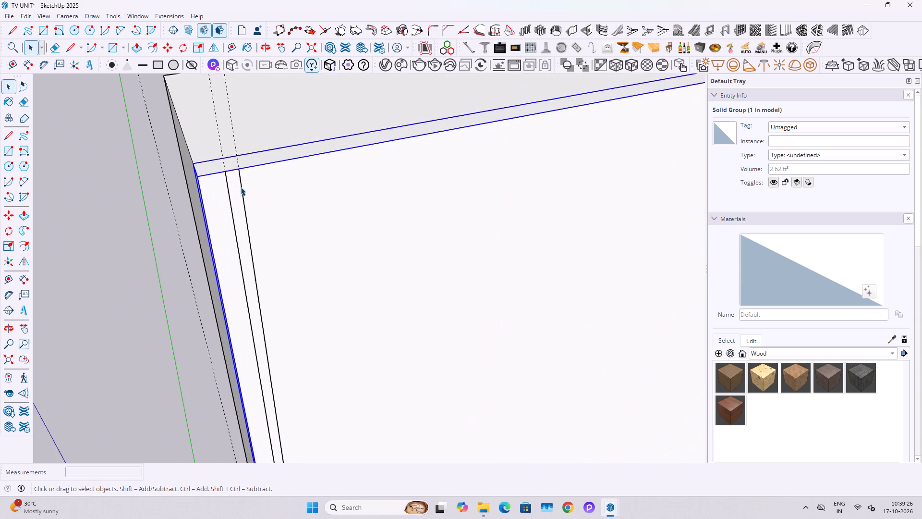
pyautogui.scroll(2, 241, 187)
pyautogui.scroll(-6, 241, 188)
pyautogui.press('r')
pyautogui.click(230, 179)
pyautogui.scroll(-3, 227, 255)
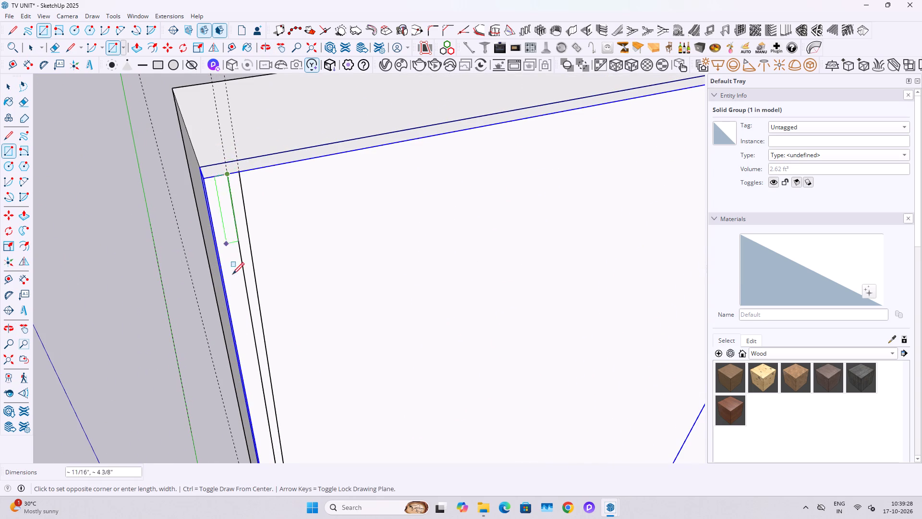
pyautogui.scroll(-7, 232, 275)
pyautogui.keyDown('shift'); pyautogui.moveTo(287, 385); pyautogui.dragTo(252, 59, button='middle'); pyautogui.keyUp('shift')
pyautogui.keyDown('shift'); pyautogui.moveTo(285, 284); pyautogui.dragTo(300, 136, button='middle'); pyautogui.keyUp('shift')
pyautogui.scroll(13, 289, 294)
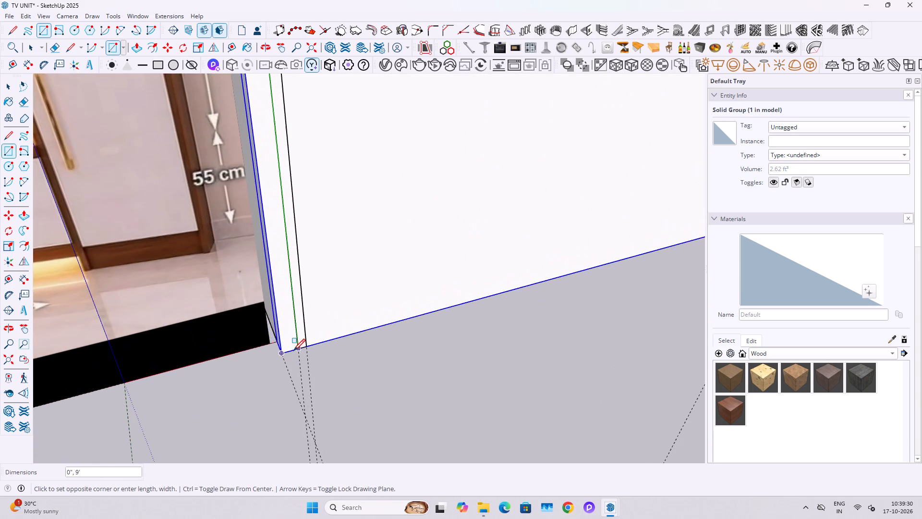
pyautogui.click(283, 354)
pyautogui.press('space')
# Push/Pull the 1" wide strip out 1" from the panel's front face.
pyautogui.click(291, 336)
pyautogui.press('p')
pyautogui.click(291, 336)
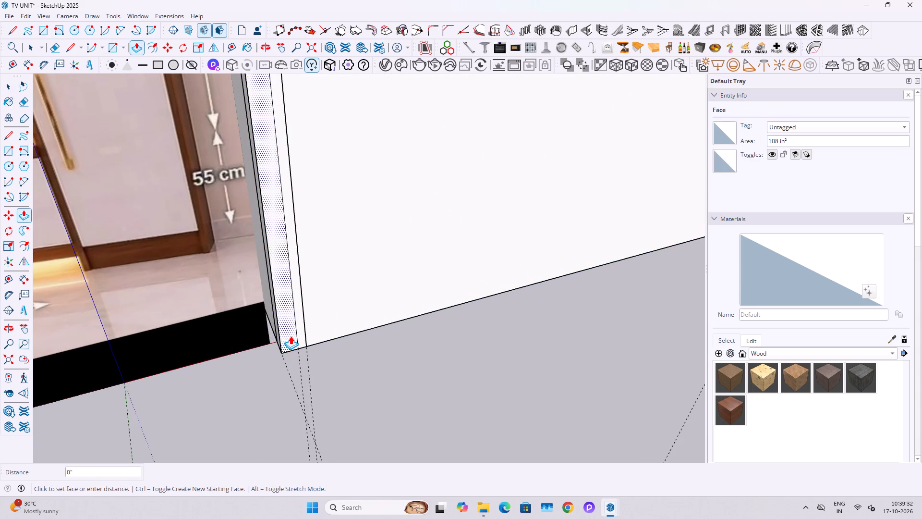
pyautogui.write('1"')
pyautogui.press('Return')
# Push/Pull the adjoining 0.5" wide strip out 0.5" from the panel's front face.
pyautogui.moveTo(366, 302); pyautogui.dragTo(339, 310, button='middle')
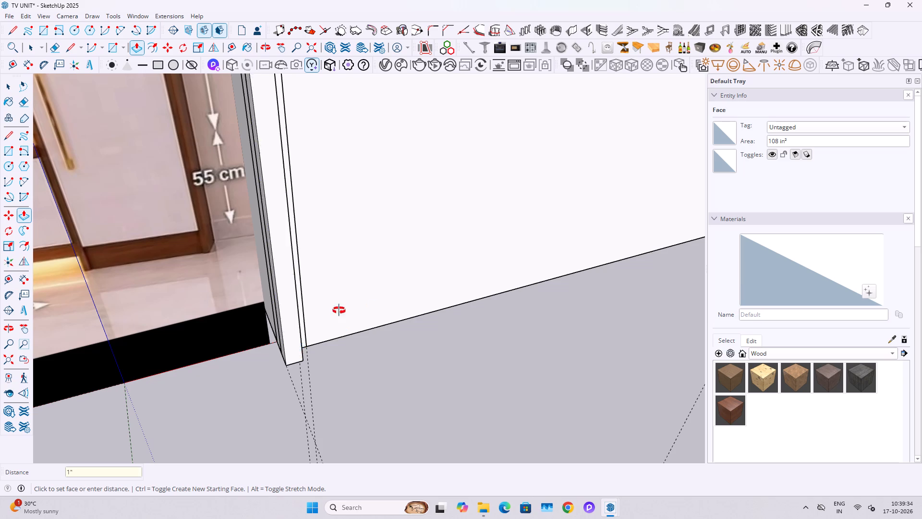
pyautogui.moveTo(339, 310); pyautogui.dragTo(253, 331, button='middle')
pyautogui.scroll(2, 295, 302)
pyautogui.click(285, 304)
pyautogui.write('0.5"')
pyautogui.press('Return')
pyautogui.press('space')
# Select all the connected geometry of the two extruded strips and group it as one flute profile.
pyautogui.scroll(-7, 285, 310)
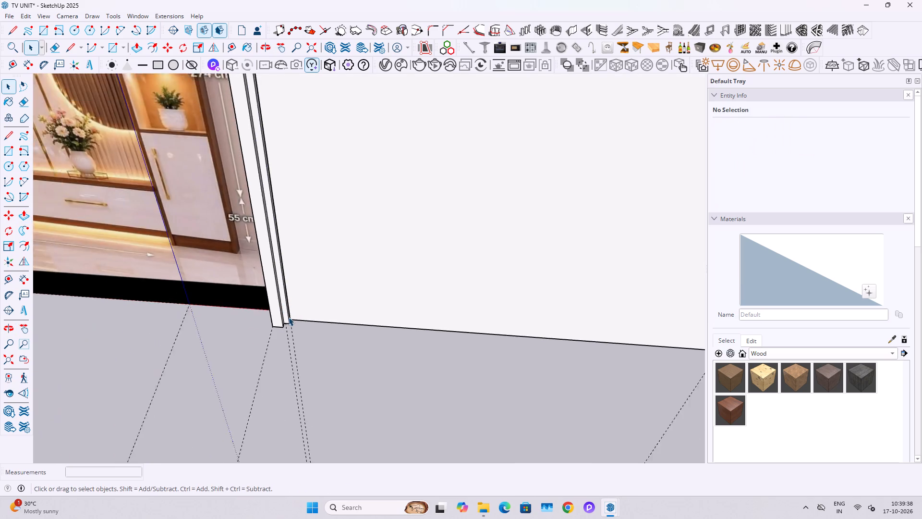
pyautogui.scroll(-7, 289, 317)
pyautogui.moveTo(282, 189); pyautogui.dragTo(351, 336, button='middle')
pyautogui.keyDown('shift'); pyautogui.moveTo(311, 141); pyautogui.dragTo(327, 315, button='middle'); pyautogui.keyUp('shift')
pyautogui.keyDown('shift'); pyautogui.scroll(4, 326, 309); pyautogui.keyUp('shift')
pyautogui.keyDown('shift'); pyautogui.moveTo(338, 150); pyautogui.dragTo(342, 278, button='middle'); pyautogui.keyUp('shift')
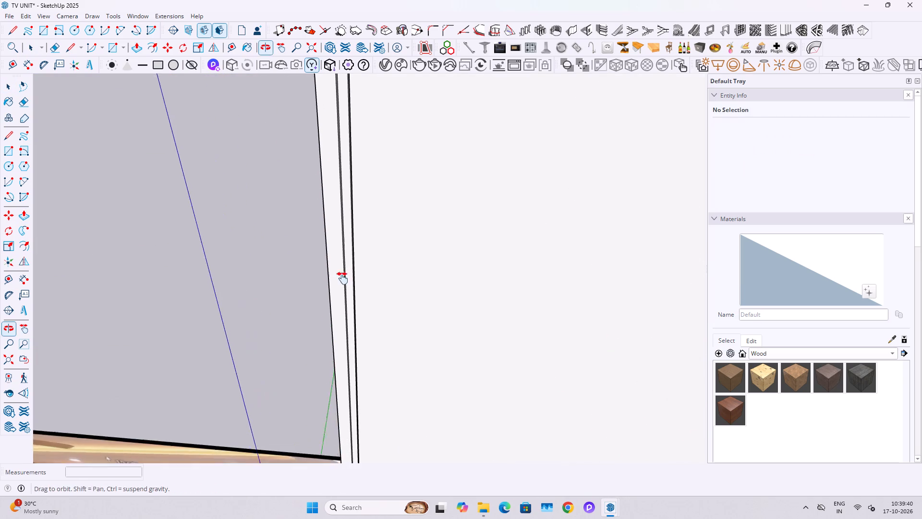
pyautogui.keyDown('shift'); pyautogui.moveTo(342, 278); pyautogui.dragTo(343, 387, button='middle'); pyautogui.keyUp('shift')
pyautogui.keyDown('shift'); pyautogui.scroll(1, 342, 381); pyautogui.keyUp('shift')
pyautogui.scroll(-12, 359, 329)
pyautogui.scroll(2, 374, 250)
pyautogui.moveTo(371, 226); pyautogui.dragTo(396, 127, button='middle')
pyautogui.scroll(5, 350, 210)
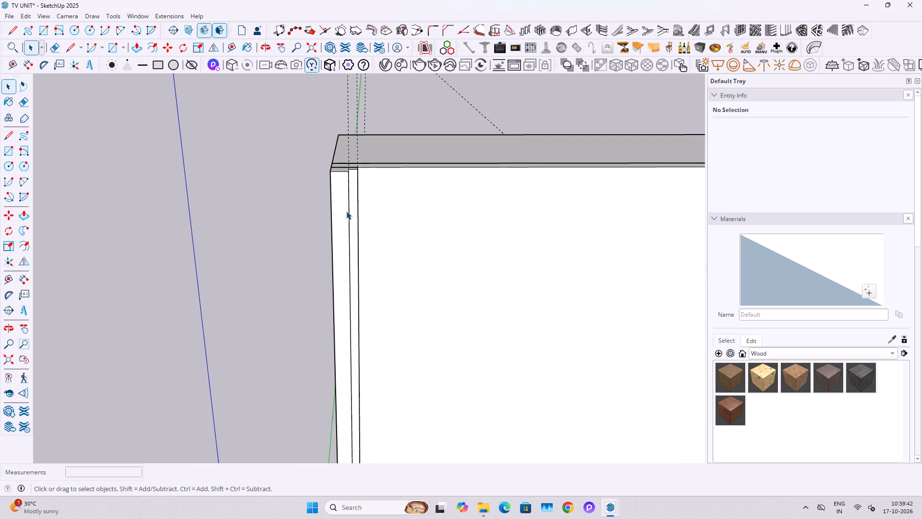
pyautogui.tripleClick(346, 211)
pyautogui.rightClick(346, 211)
pyautogui.click(375, 310)
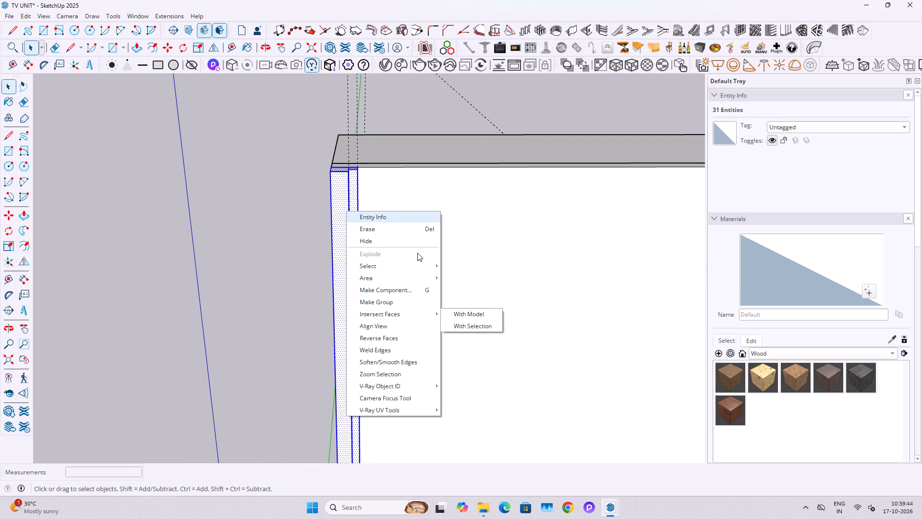
pyautogui.click(398, 303)
# Convert the grouped flute profile into a component.
pyautogui.scroll(-13, 354, 259)
pyautogui.keyDown('shift'); pyautogui.moveTo(512, 290); pyautogui.dragTo(437, 332, button='middle'); pyautogui.keyUp('shift')
pyautogui.scroll(-1, 457, 324)
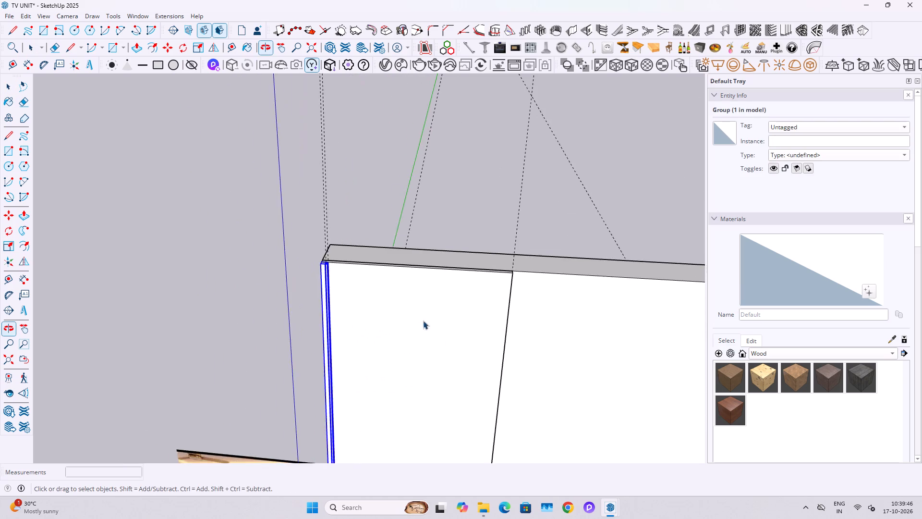
pyautogui.scroll(3, 451, 302)
pyautogui.moveTo(328, 259); pyautogui.dragTo(327, 291, button='middle')
pyautogui.scroll(20, 269, 263)
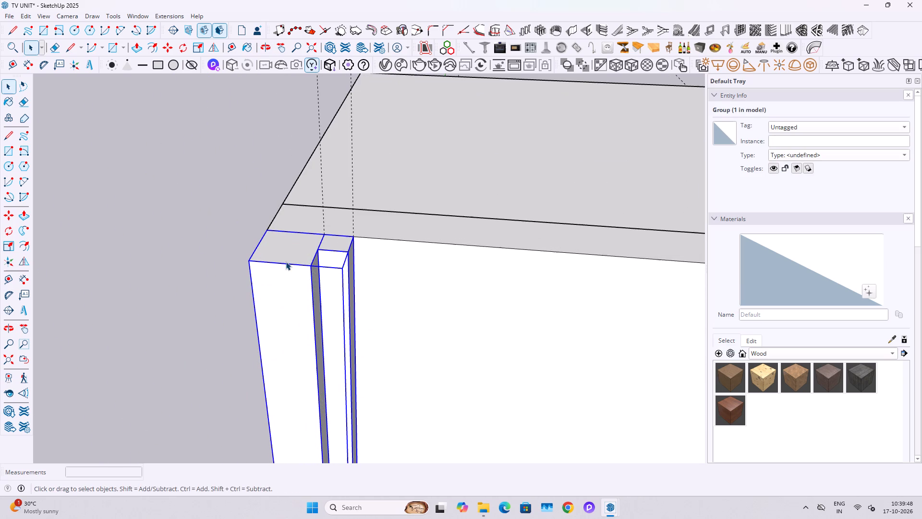
pyautogui.rightClick(288, 262)
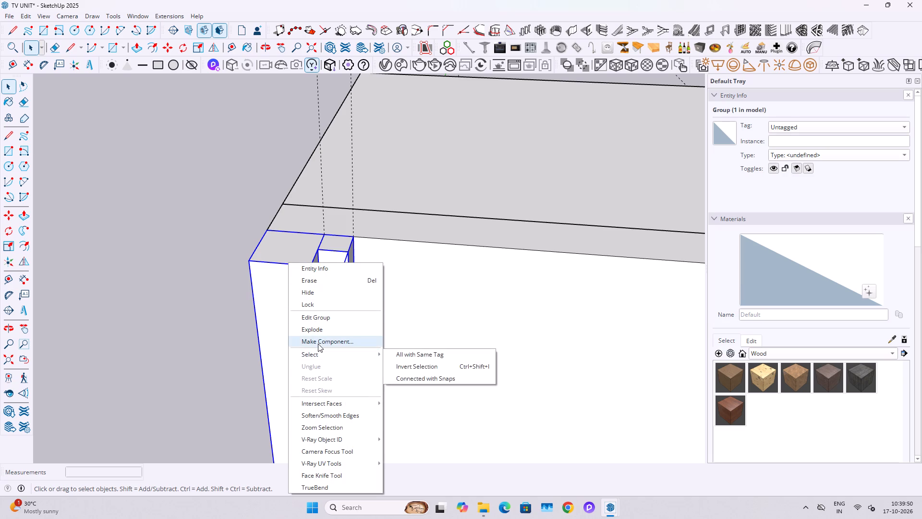
pyautogui.click(319, 342)
pyautogui.click(477, 372)
# Inside the flute component, erase the edge dividing its 1" and 0.5" strips on the top end.
pyautogui.click(329, 307)
pyautogui.moveTo(323, 269); pyautogui.dragTo(327, 325, button='middle')
pyautogui.click(429, 288)
pyautogui.scroll(4, 314, 259)
pyautogui.click(314, 262)
pyautogui.scroll(3, 338, 241)
pyautogui.click(339, 248)
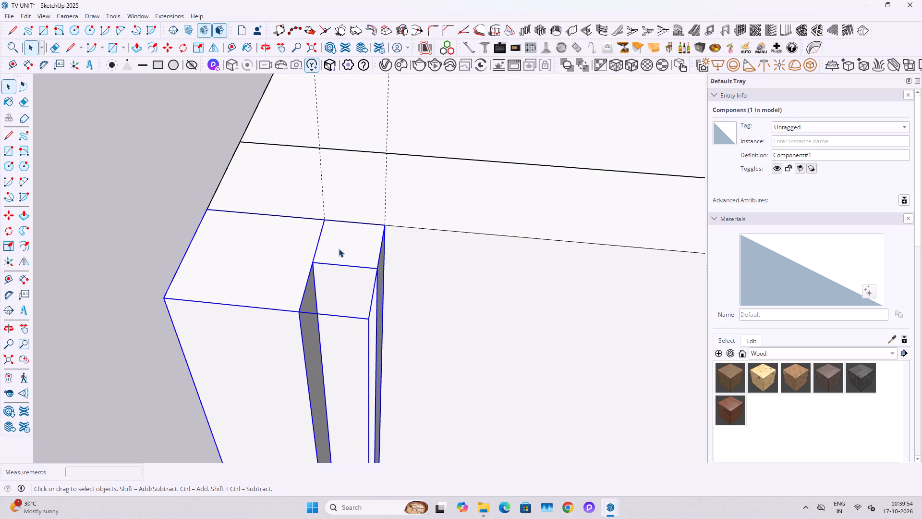
pyautogui.press('e')
pyautogui.click(314, 241)
pyautogui.press('space')
pyautogui.doubleClick(331, 245)
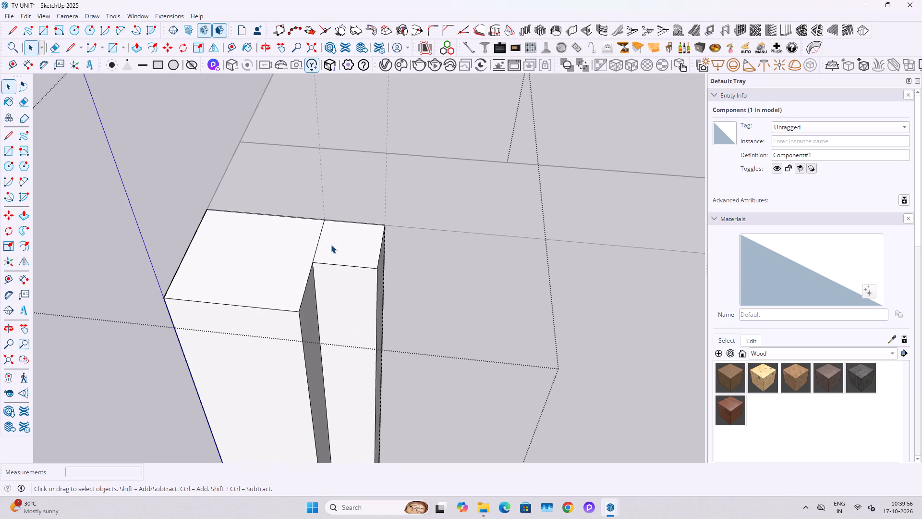
pyautogui.click(322, 243)
pyautogui.press('e')
pyautogui.moveTo(321, 243); pyautogui.dragTo(314, 243)
pyautogui.press('space')
pyautogui.press('Escape')
pyautogui.press('Escape')
# Copy the flute component 1 1/2" along the panel so the copy sits directly against the original.
pyautogui.click(319, 253)
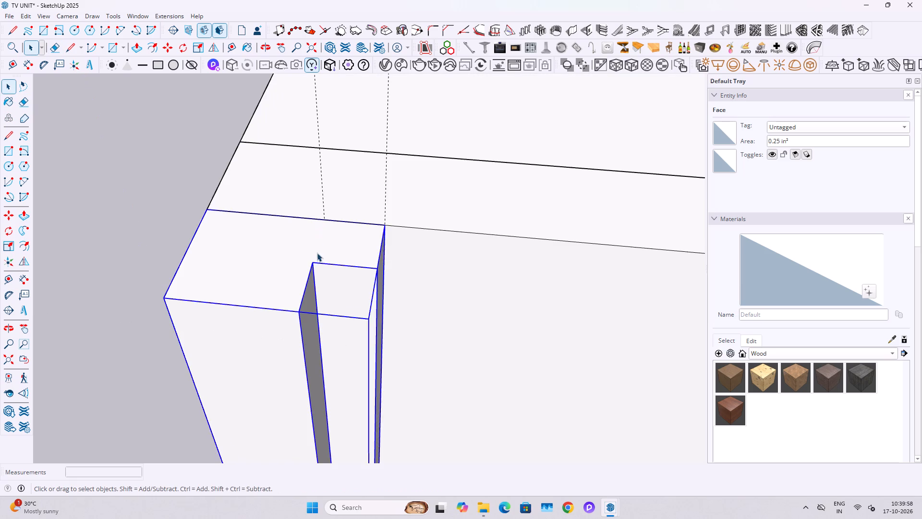
pyautogui.scroll(-3, 317, 253)
pyautogui.press('m')
pyautogui.click(231, 216)
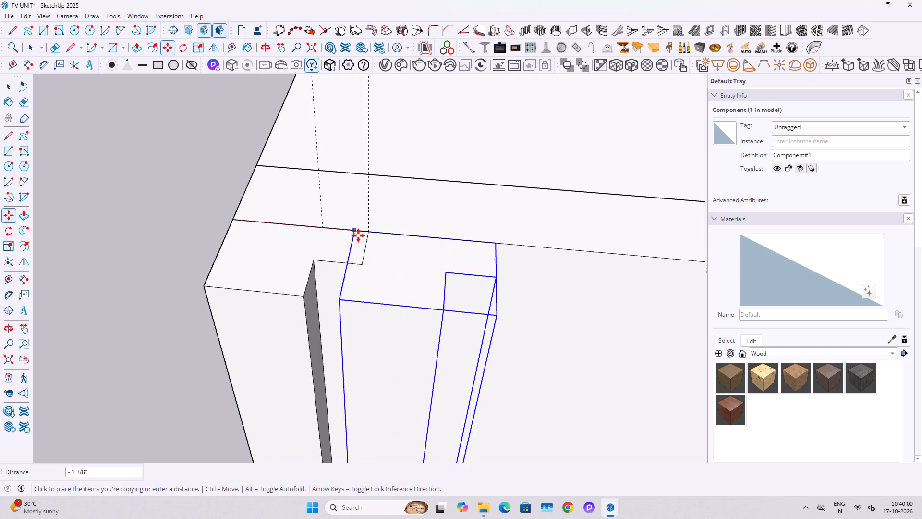
pyautogui.click(368, 234)
pyautogui.press('space')
# Group the two flute components together.
pyautogui.scroll(-12, 397, 294)
pyautogui.moveTo(407, 339); pyautogui.dragTo(449, 240, button='middle')
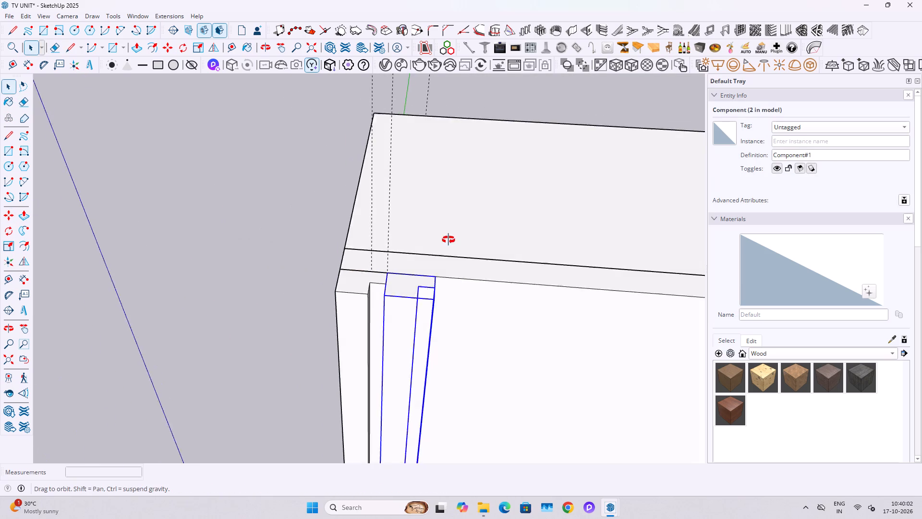
pyautogui.moveTo(449, 240); pyautogui.dragTo(394, 349, button='middle')
pyautogui.keyDown('ctrl'); pyautogui.click(360, 292); pyautogui.keyUp('ctrl')
pyautogui.keyDown('ctrl'); pyautogui.rightClick(359, 292); pyautogui.keyUp('ctrl')
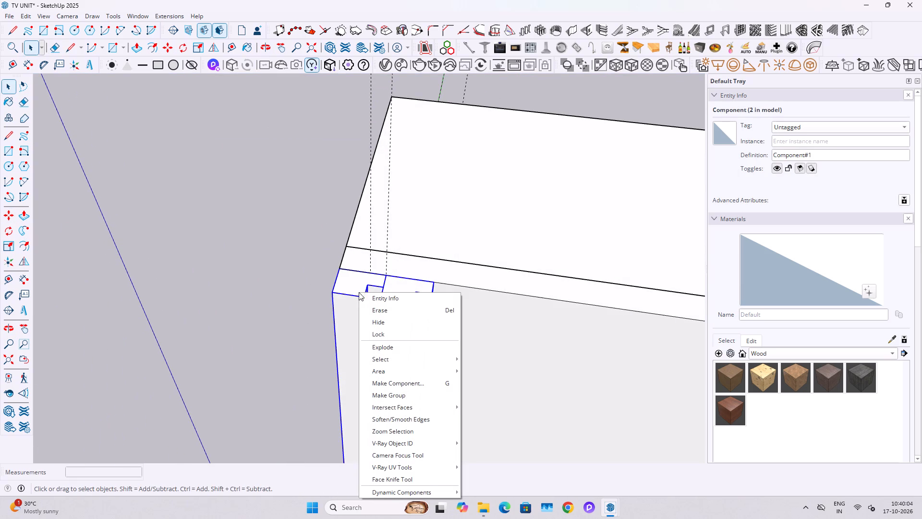
pyautogui.click(392, 395)
# Inside the flute group, copy the second flute 1 1/2" along the panel as the third flute.
pyautogui.doubleClick(390, 361)
pyautogui.tripleClick(354, 314)
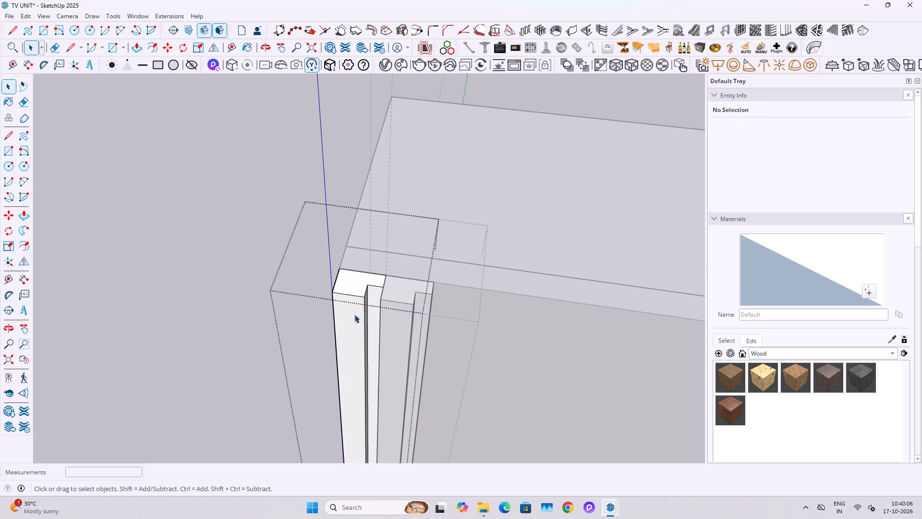
pyautogui.click(354, 314)
pyautogui.press('Escape')
pyautogui.click(388, 289)
pyautogui.moveTo(389, 292); pyautogui.dragTo(387, 383, button='middle')
pyautogui.scroll(2, 376, 322)
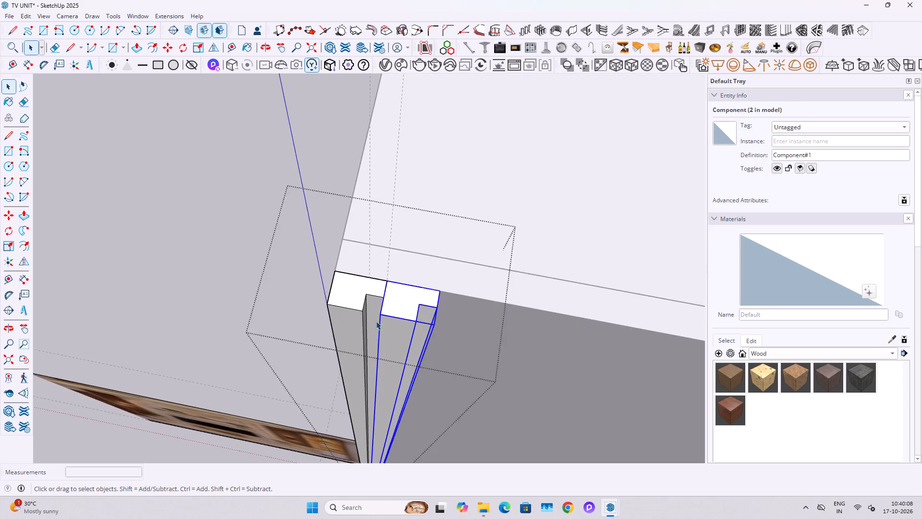
pyautogui.scroll(5, 376, 321)
pyautogui.press('m')
pyautogui.keyDown('ctrl'); pyautogui.click(402, 234); pyautogui.keyUp('ctrl')
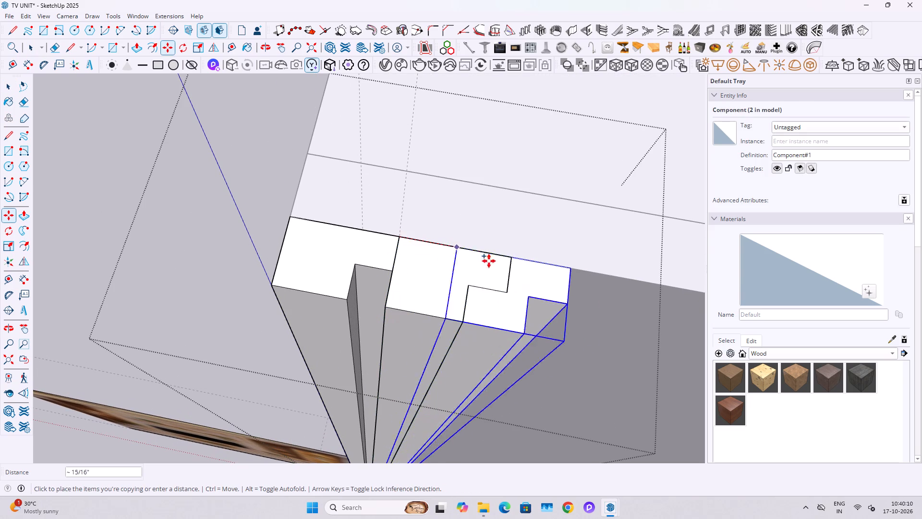
pyautogui.click(510, 260)
# Add a fourth and fifth flute by copying the end flute corner to corner at 1 1/2" spacing.
pyautogui.keyDown('ctrl'); pyautogui.click(512, 256); pyautogui.keyUp('ctrl')
pyautogui.scroll(-1, 583, 286)
pyautogui.keyDown('shift'); pyautogui.moveTo(578, 286); pyautogui.dragTo(541, 283, button='middle'); pyautogui.keyUp('shift')
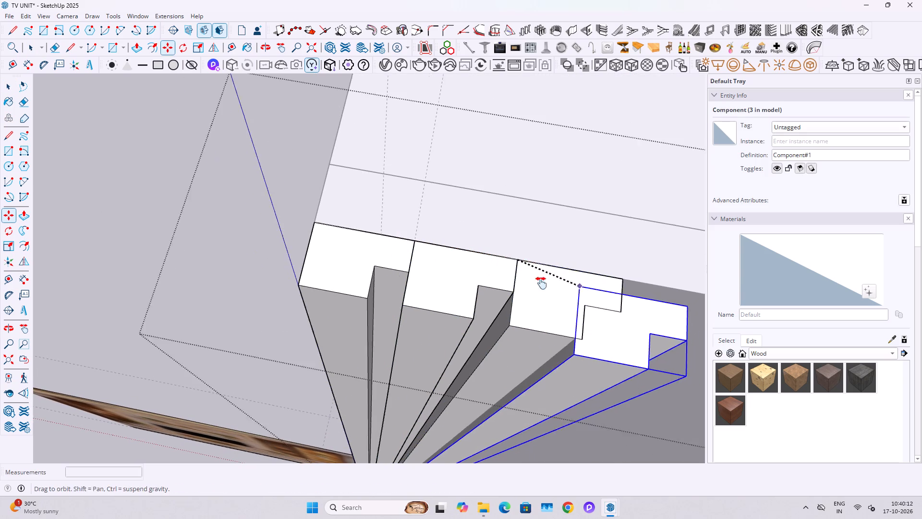
pyautogui.keyDown('shift'); pyautogui.moveTo(541, 283); pyautogui.dragTo(417, 286, button='middle'); pyautogui.keyUp('shift')
pyautogui.click(464, 280)
pyautogui.keyDown('ctrl'); pyautogui.click(462, 282); pyautogui.keyUp('ctrl')
pyautogui.scroll(-2, 502, 297)
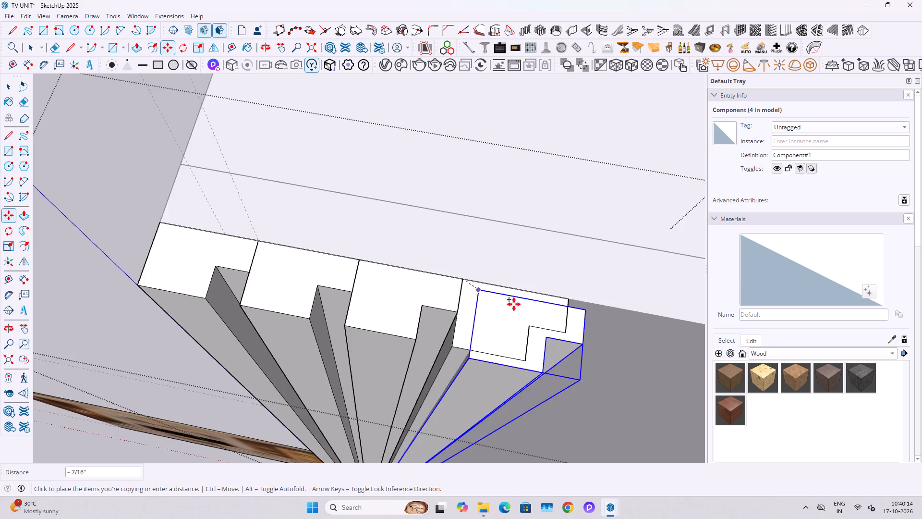
pyautogui.scroll(-2, 514, 304)
pyautogui.keyDown('shift'); pyautogui.moveTo(565, 303); pyautogui.dragTo(462, 303, button='middle'); pyautogui.keyUp('shift')
pyautogui.scroll(3, 461, 302)
pyautogui.click(449, 300)
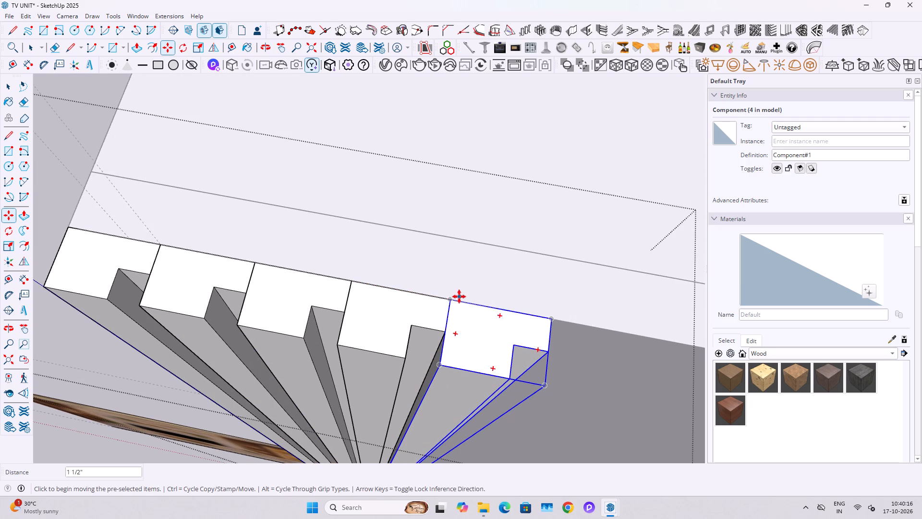
# Add the sixth, seventh and eighth flutes by copying the end flute corner to corner at 1 1/2" spacing.
pyautogui.click(451, 298)
pyautogui.scroll(-2, 508, 313)
pyautogui.keyDown('shift'); pyautogui.moveTo(534, 315); pyautogui.dragTo(266, 298, button='middle'); pyautogui.keyUp('shift')
pyautogui.scroll(2, 286, 301)
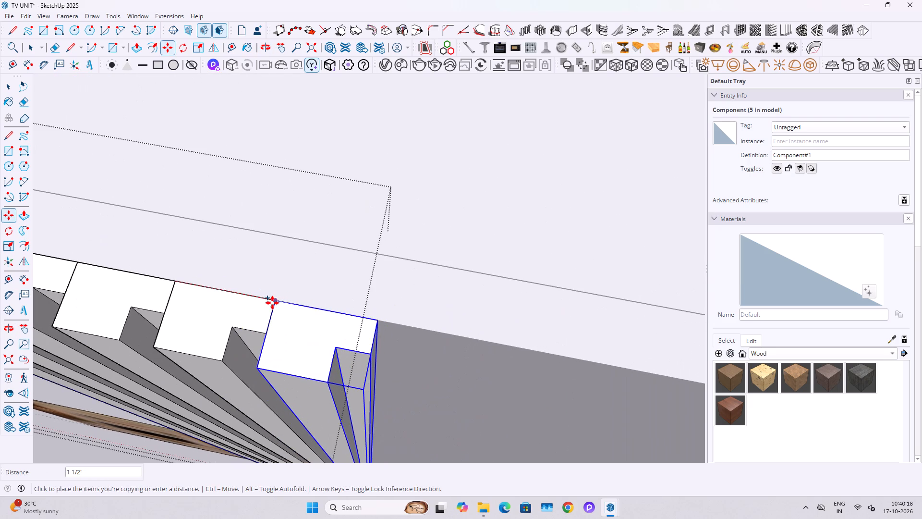
pyautogui.click(272, 303)
pyautogui.click(279, 301)
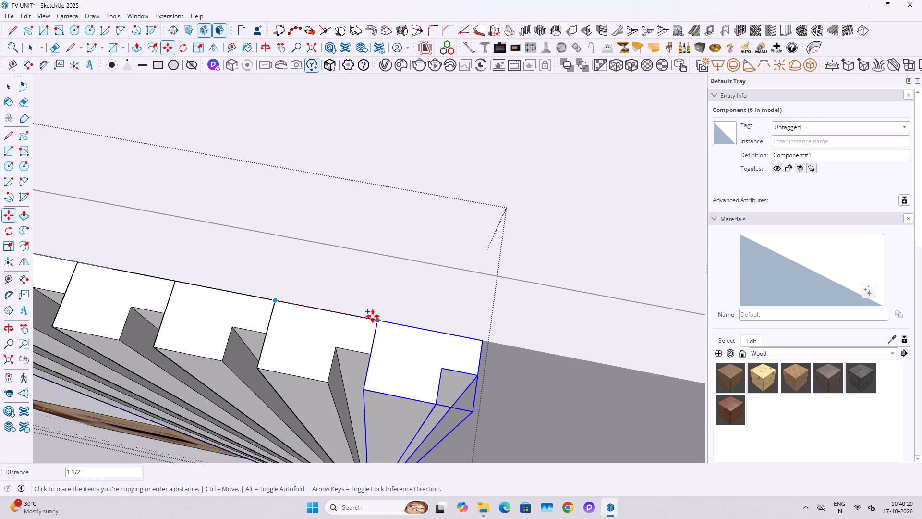
pyautogui.click(373, 316)
pyautogui.click(376, 320)
pyautogui.scroll(-2, 473, 335)
pyautogui.keyDown('shift'); pyautogui.moveTo(452, 332); pyautogui.dragTo(387, 303, button='middle'); pyautogui.keyUp('shift')
pyautogui.scroll(3, 414, 319)
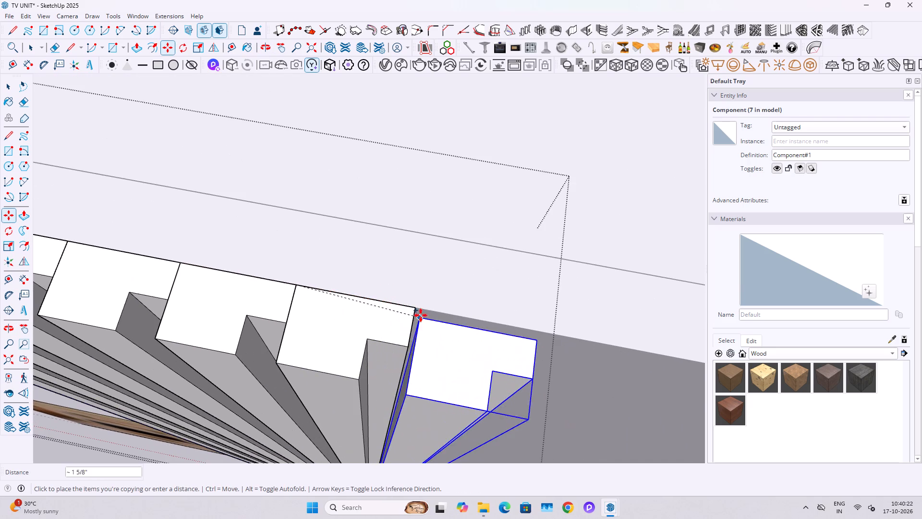
pyautogui.click(413, 309)
# Extend the row with the ninth, tenth and eleventh flutes, each copied 1 1/2" from the previous one.
pyautogui.click(412, 309)
pyautogui.scroll(-3, 471, 315)
pyautogui.keyDown('shift'); pyautogui.moveTo(493, 319); pyautogui.dragTo(334, 265, button='middle'); pyautogui.keyUp('shift')
pyautogui.scroll(2, 351, 285)
pyautogui.click(366, 272)
pyautogui.click(367, 271)
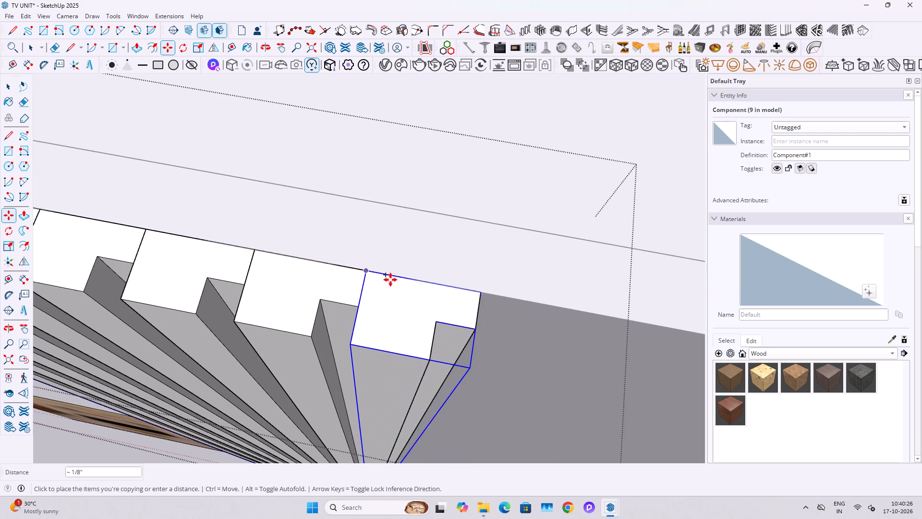
pyautogui.click(482, 291)
pyautogui.scroll(-3, 491, 301)
pyautogui.keyDown('shift'); pyautogui.moveTo(503, 316); pyautogui.dragTo(288, 279, button='middle'); pyautogui.keyUp('shift')
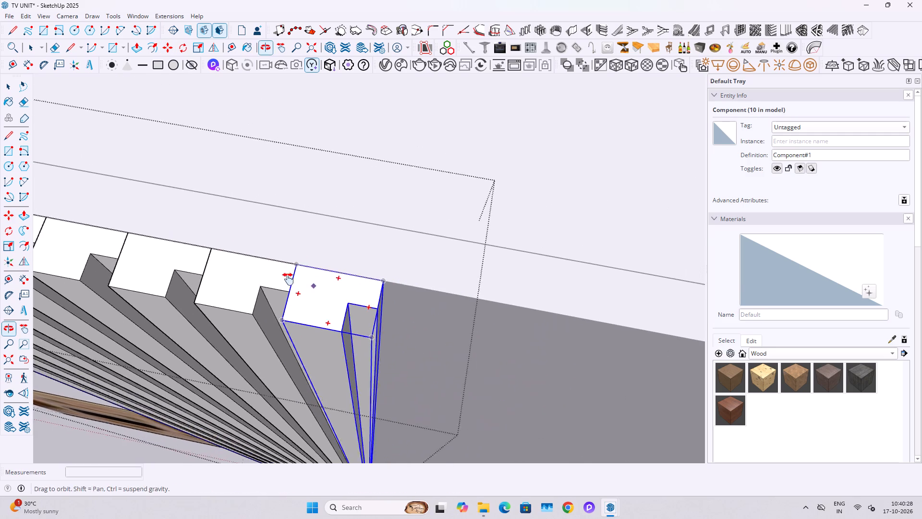
pyautogui.keyDown('shift'); pyautogui.moveTo(288, 279); pyautogui.dragTo(290, 279, button='middle'); pyautogui.keyUp('shift')
pyautogui.scroll(2, 282, 279)
pyautogui.click(270, 254)
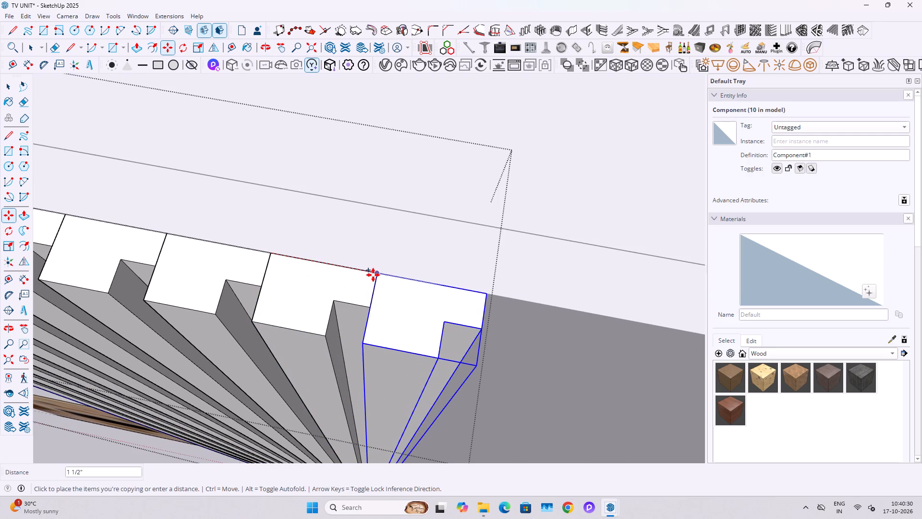
pyautogui.click(373, 275)
# Copy the end flute four more times at 1 1/2" spacing to make the twelfth through fifteenth flutes.
pyautogui.click(376, 272)
pyautogui.click(489, 291)
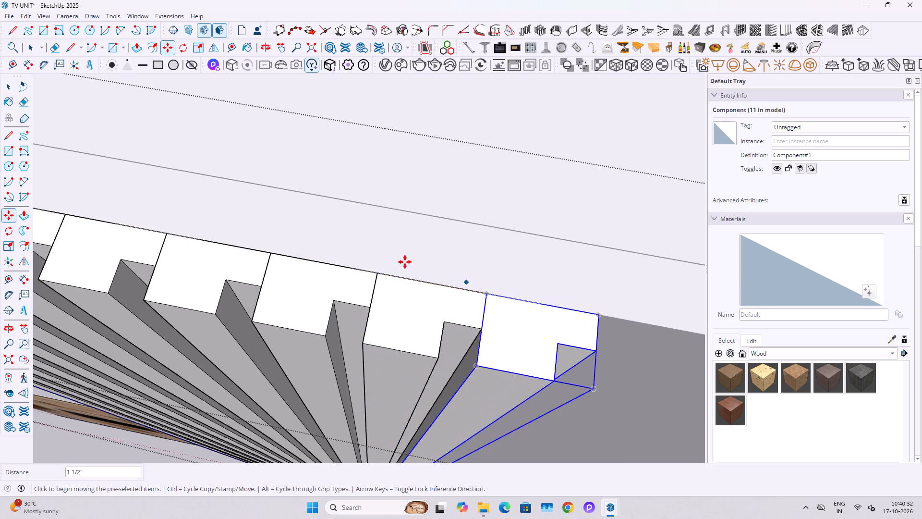
pyautogui.scroll(-5, 392, 260)
pyautogui.keyDown('shift'); pyautogui.moveTo(484, 335); pyautogui.dragTo(425, 313, button='middle'); pyautogui.keyUp('shift')
pyautogui.click(396, 262)
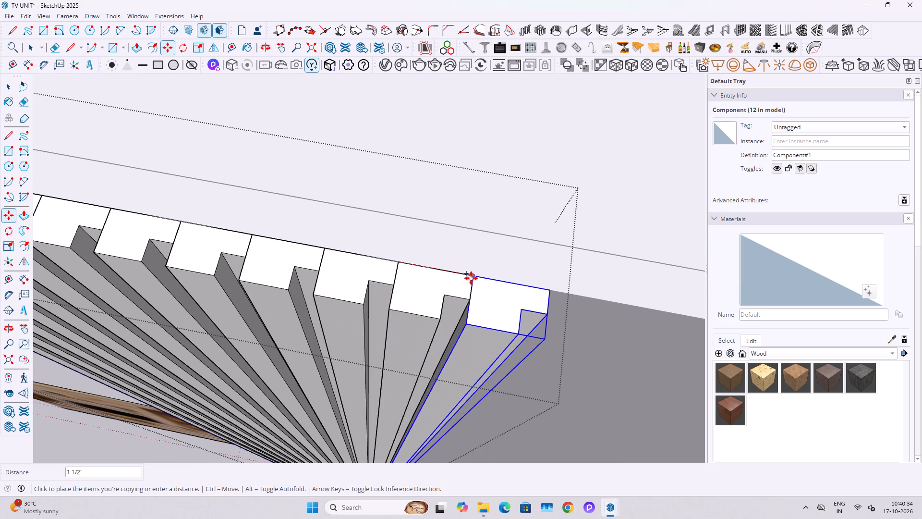
pyautogui.click(473, 278)
pyautogui.click(473, 277)
pyautogui.click(546, 292)
pyautogui.keyDown('shift'); pyautogui.moveTo(555, 325); pyautogui.dragTo(260, 346, button='middle'); pyautogui.keyUp('shift')
pyautogui.click(262, 310)
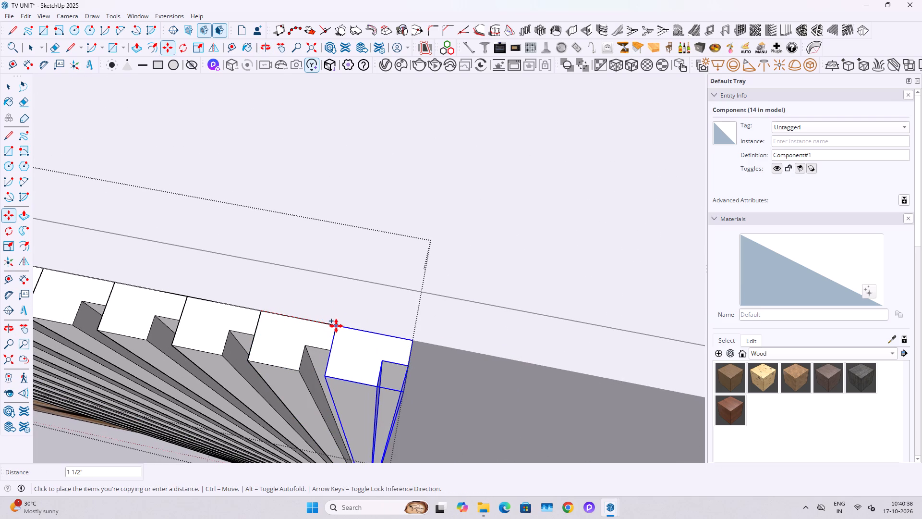
pyautogui.click(336, 326)
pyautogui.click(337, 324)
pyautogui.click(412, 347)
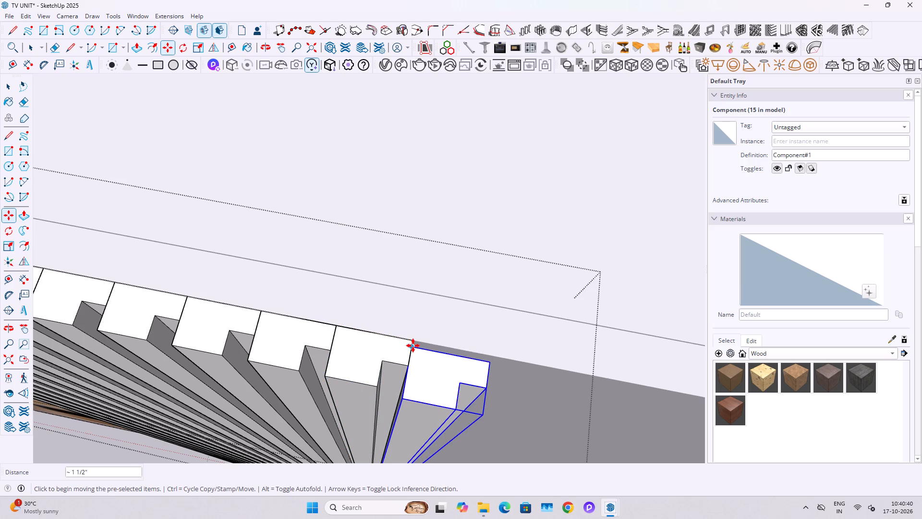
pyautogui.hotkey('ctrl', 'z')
# Copy the fifteenth flute 1 1/2" along the panel as the sixteenth flute, aligned with the row's back edge.
pyautogui.click(334, 324)
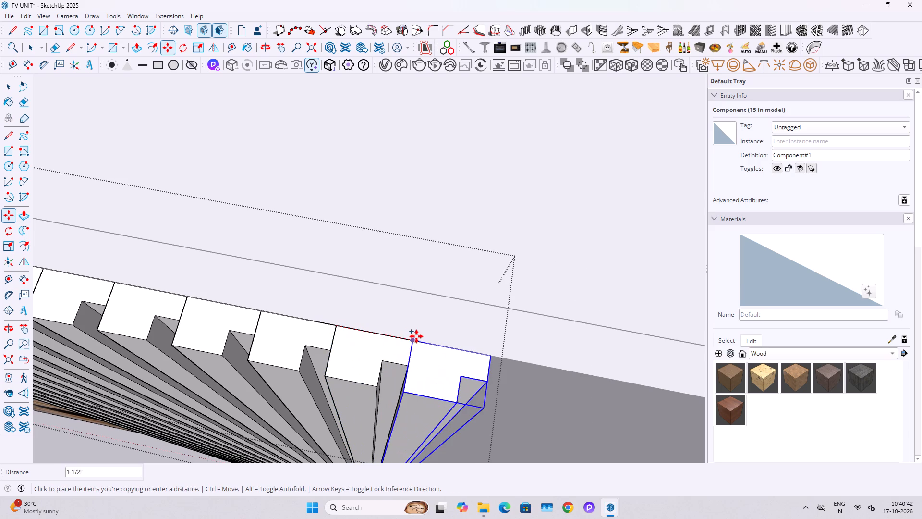
pyautogui.click(409, 339)
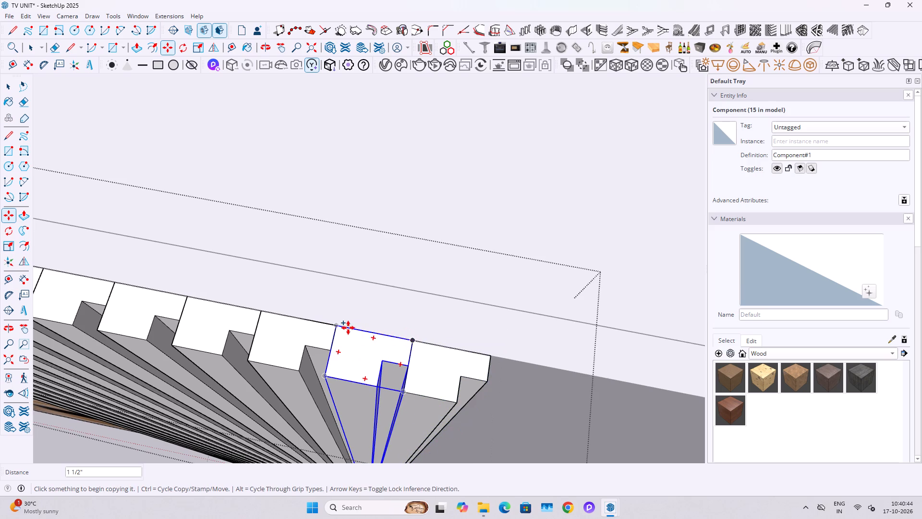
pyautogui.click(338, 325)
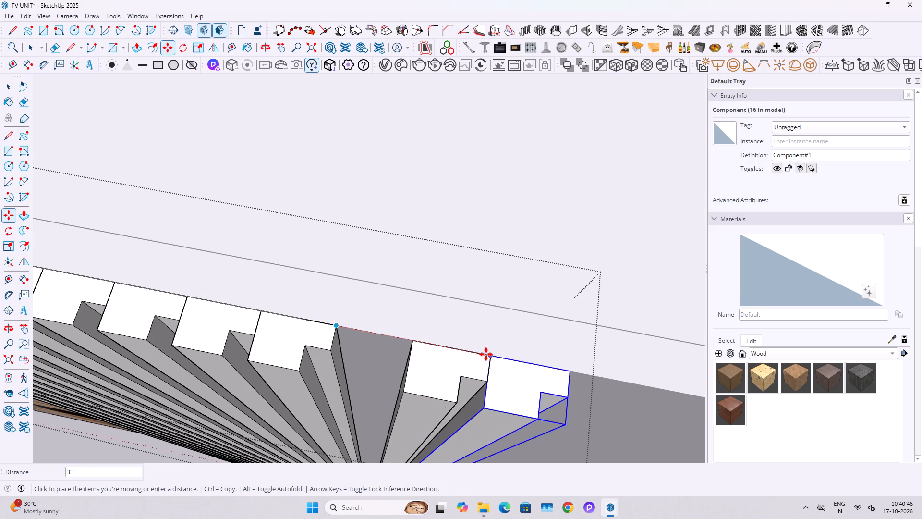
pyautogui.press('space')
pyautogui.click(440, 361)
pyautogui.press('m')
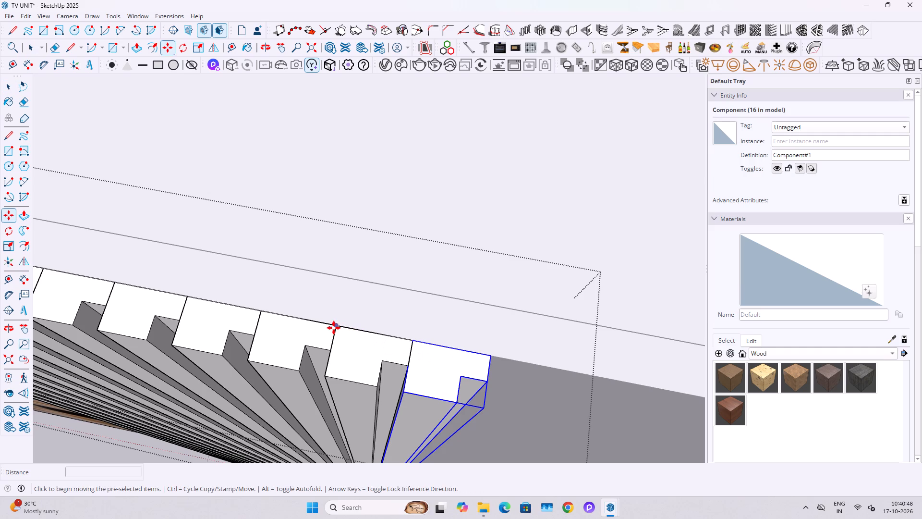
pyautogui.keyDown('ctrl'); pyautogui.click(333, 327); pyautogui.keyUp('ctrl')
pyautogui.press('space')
# Copy the sixteenth flute corner to corner along the panel as the seventeenth flute.
pyautogui.click(434, 361)
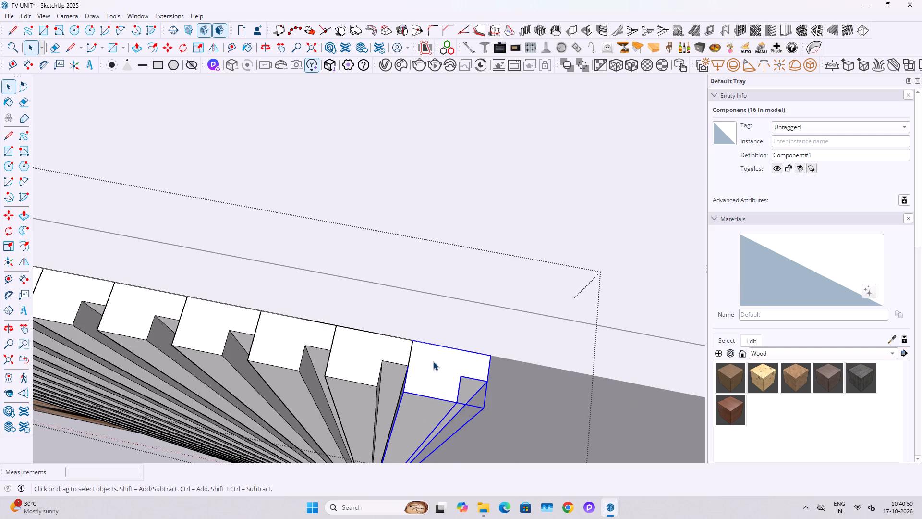
pyautogui.press('m')
pyautogui.click(410, 341)
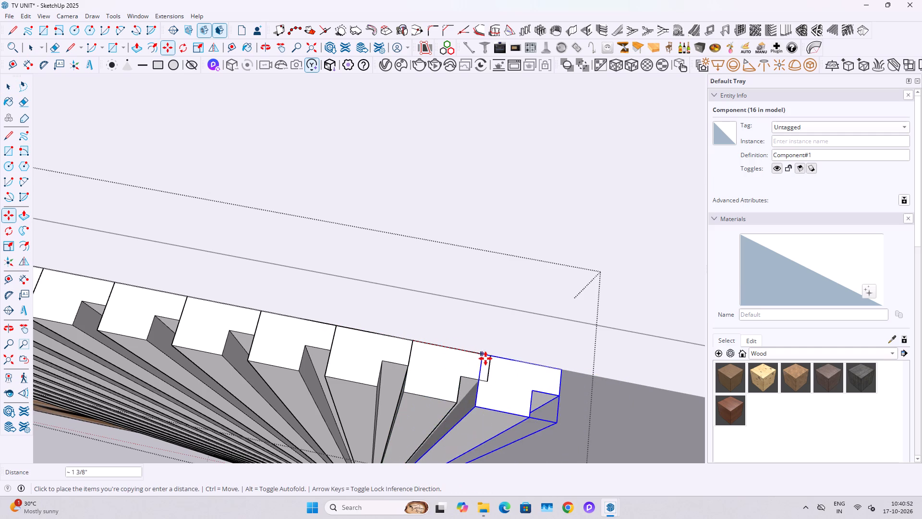
pyautogui.click(492, 357)
# Add the eighteenth and nineteenth flutes by copying the end flute corner to corner against its neighbour.
pyautogui.scroll(-12, 397, 341)
pyautogui.moveTo(472, 389); pyautogui.dragTo(458, 298, button='middle')
pyautogui.scroll(-11, 457, 293)
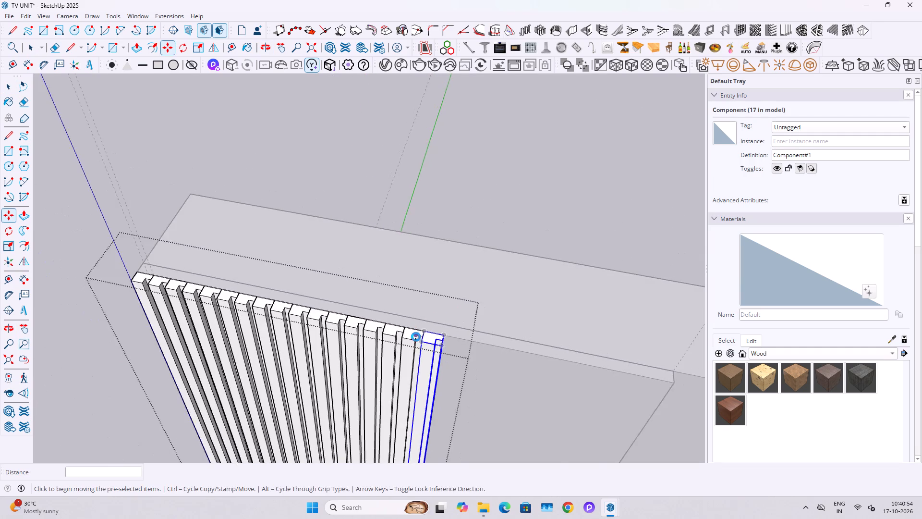
pyautogui.scroll(-5, 416, 337)
pyautogui.scroll(11, 418, 346)
pyautogui.scroll(-1, 418, 334)
pyautogui.scroll(7, 419, 331)
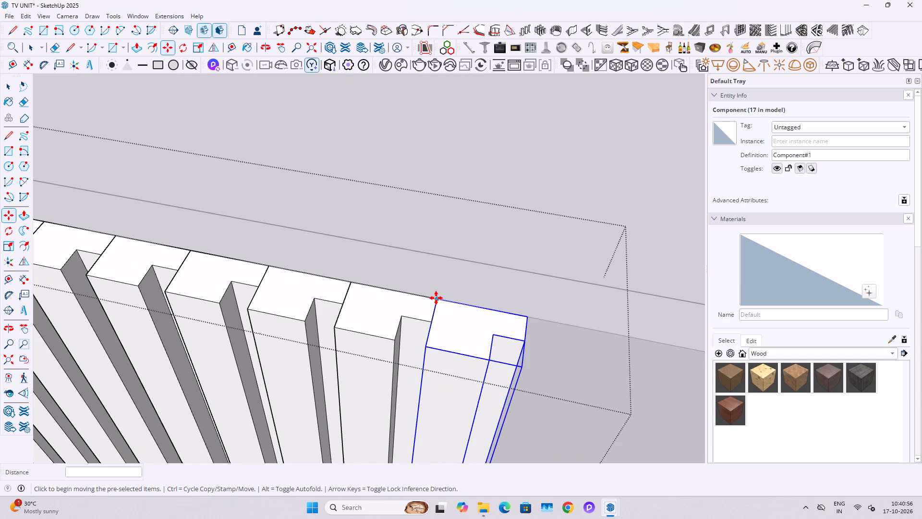
pyautogui.click(436, 298)
pyautogui.click(523, 317)
pyautogui.click(530, 317)
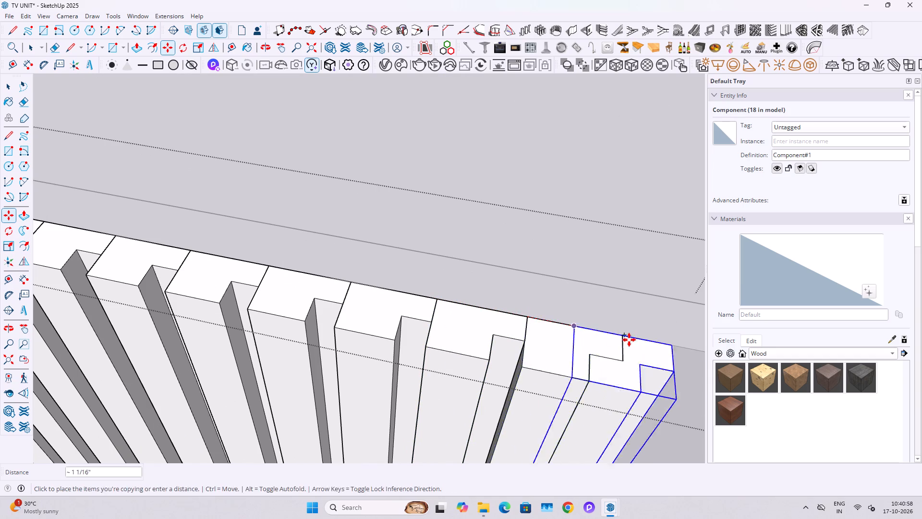
pyautogui.click(619, 337)
# Add the twentieth, twenty-first and twenty-second flutes by copying the end flute at 1 1/2" spacing.
pyautogui.keyDown('shift'); pyautogui.moveTo(652, 367); pyautogui.dragTo(422, 347, button='middle'); pyautogui.keyUp('shift')
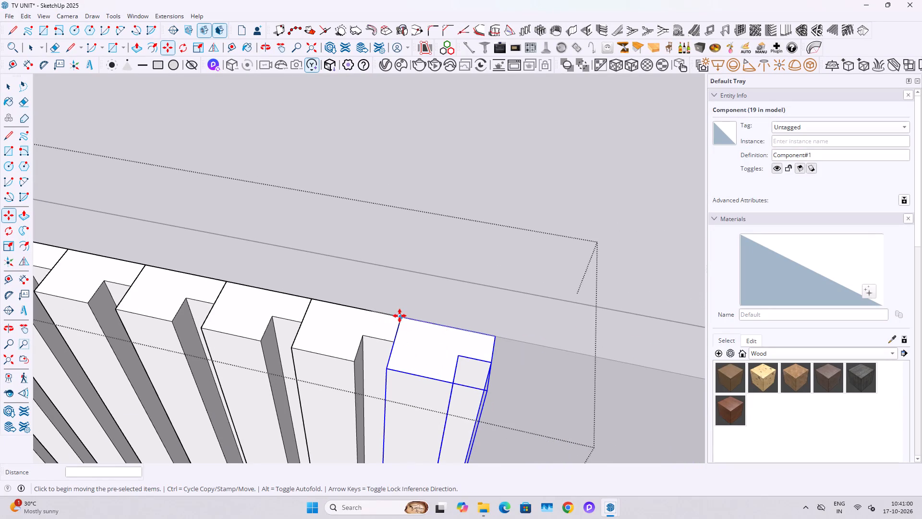
pyautogui.click(401, 316)
pyautogui.click(494, 337)
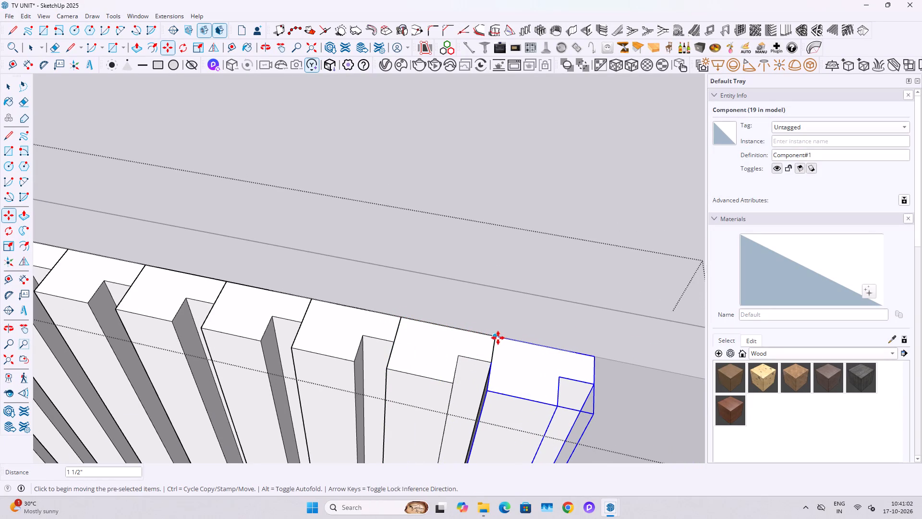
pyautogui.keyDown('ctrl'); pyautogui.click(497, 338); pyautogui.keyUp('ctrl')
pyautogui.keyDown('shift'); pyautogui.moveTo(567, 352); pyautogui.dragTo(397, 352, button='middle'); pyautogui.keyUp('shift')
pyautogui.click(424, 354)
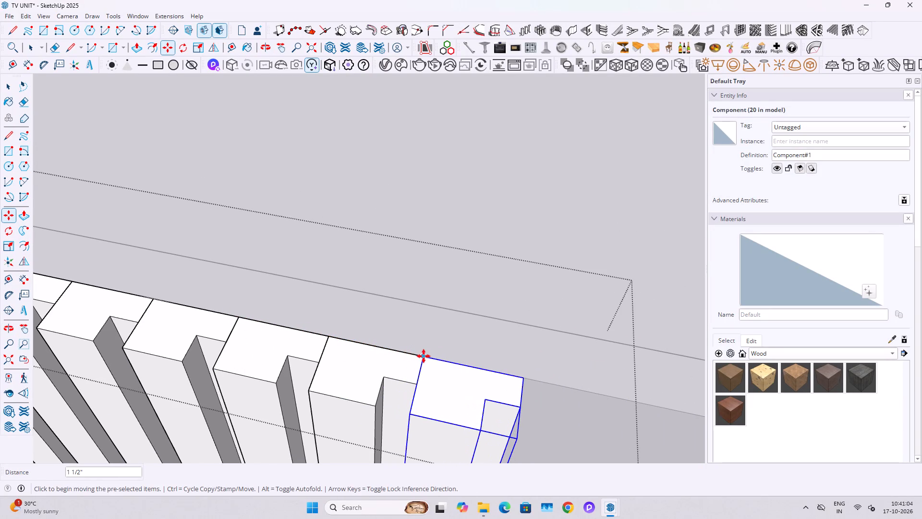
pyautogui.keyDown('ctrl'); pyautogui.click(424, 356); pyautogui.keyUp('ctrl')
pyautogui.click(425, 355)
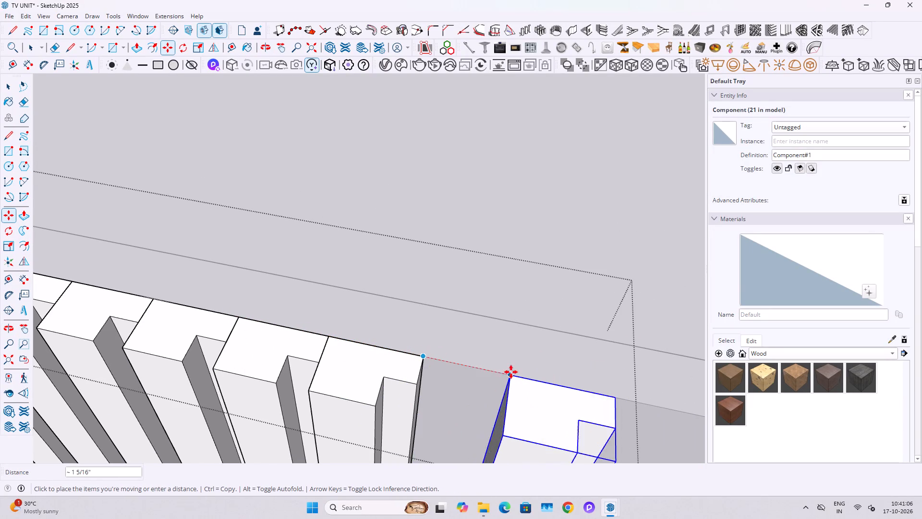
pyautogui.click(522, 376)
# Continue the row with the twenty-third, twenty-fourth and twenty-fifth flutes, each copied 1 1/2" from the last.
pyautogui.scroll(-5, 461, 363)
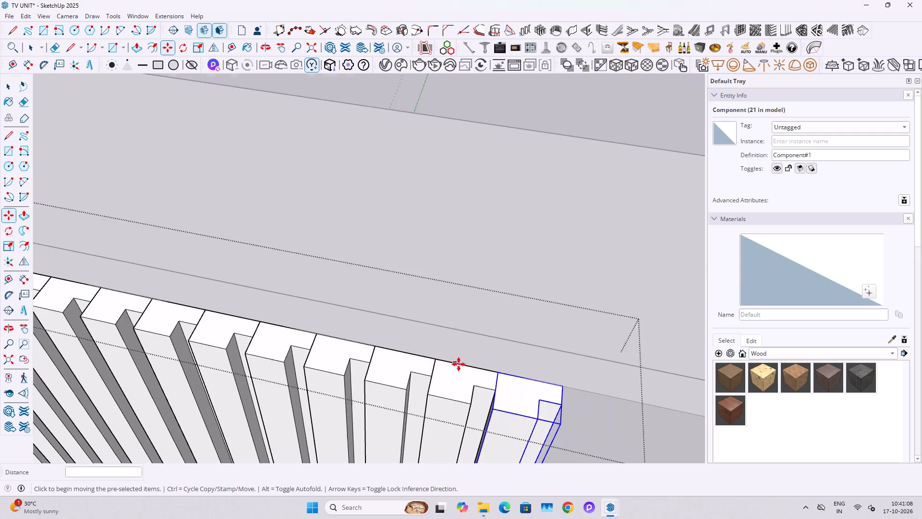
pyautogui.keyDown('shift'); pyautogui.moveTo(461, 367); pyautogui.dragTo(258, 286, button='middle'); pyautogui.keyUp('shift')
pyautogui.scroll(3, 267, 290)
pyautogui.click(302, 289)
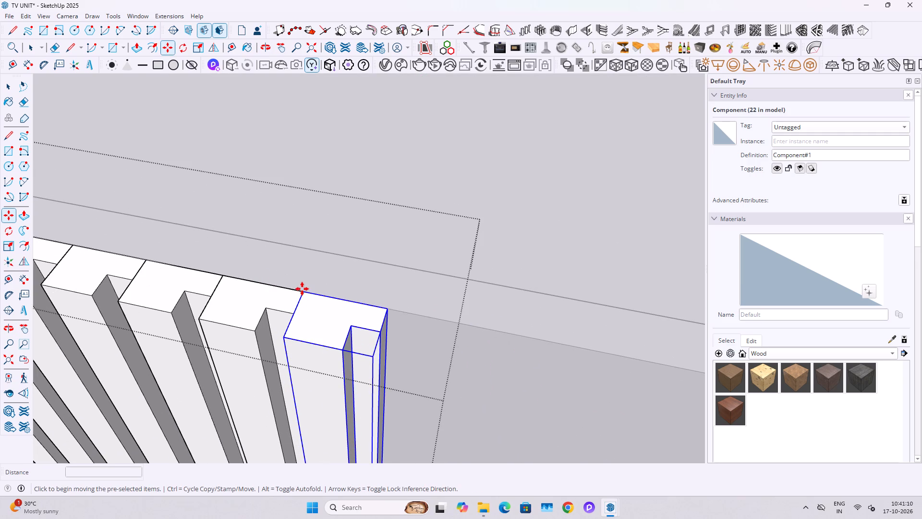
pyautogui.click(390, 308)
pyautogui.click(389, 310)
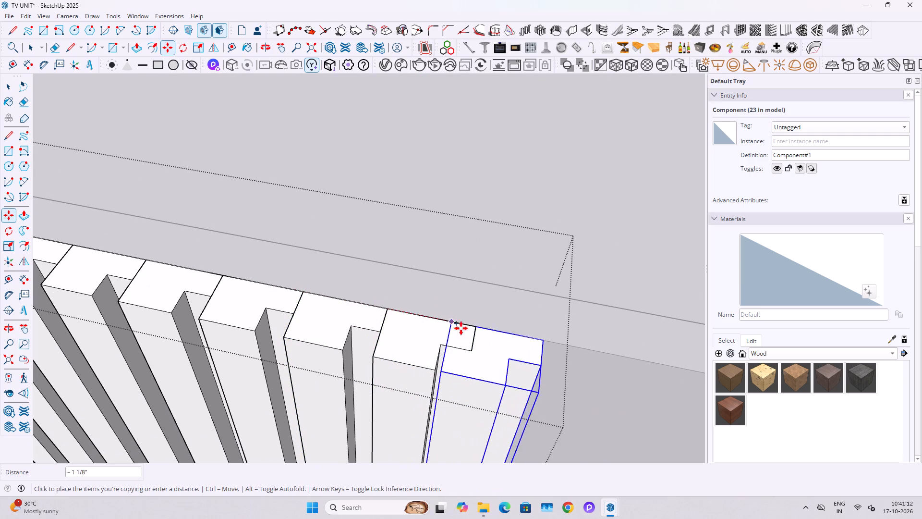
pyautogui.click(472, 327)
pyautogui.keyDown('shift'); pyautogui.moveTo(504, 367); pyautogui.dragTo(302, 390, button='middle'); pyautogui.keyUp('shift')
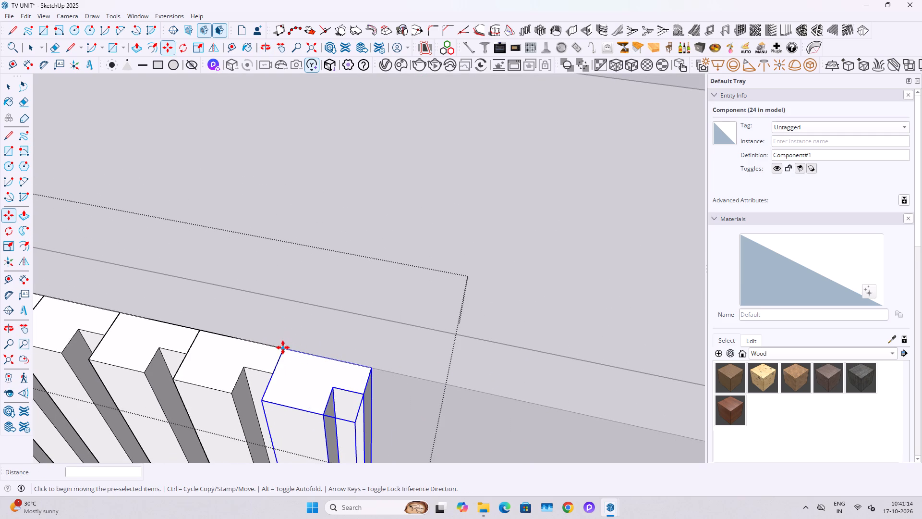
pyautogui.click(283, 347)
pyautogui.click(370, 368)
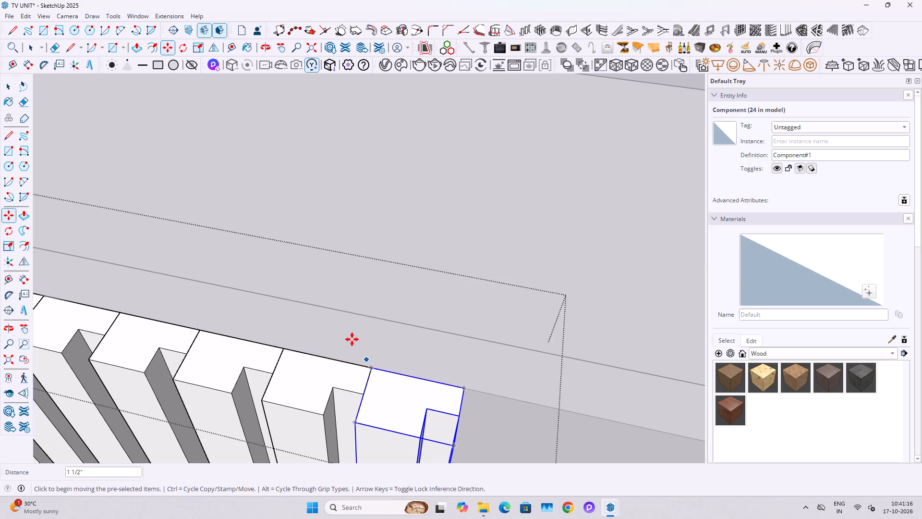
# Add the twenty-sixth to twenty-eighth flutes corner to corner so the row reaches the far end of the backing panel.
pyautogui.scroll(1, 350, 336)
pyautogui.scroll(-8, 348, 332)
pyautogui.scroll(1, 346, 332)
pyautogui.scroll(-9, 346, 331)
pyautogui.scroll(9, 346, 331)
pyautogui.click(356, 343)
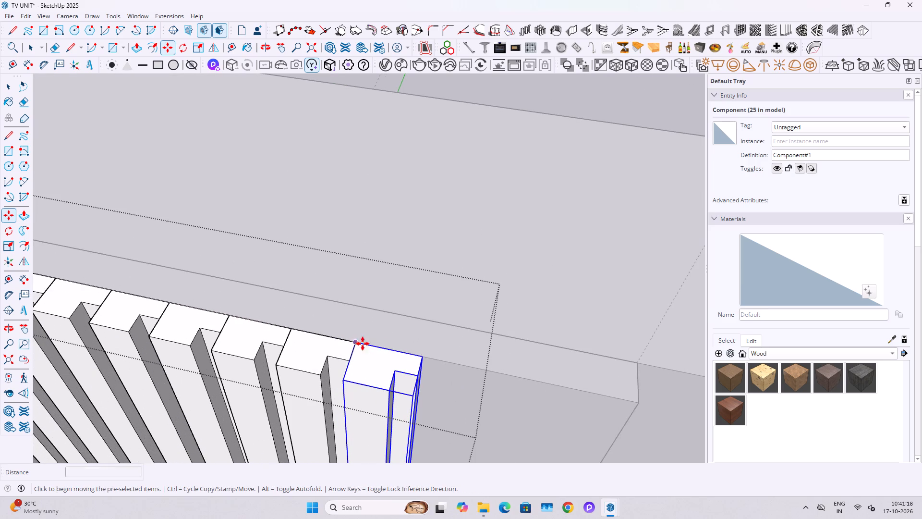
pyautogui.click(423, 359)
pyautogui.click(422, 356)
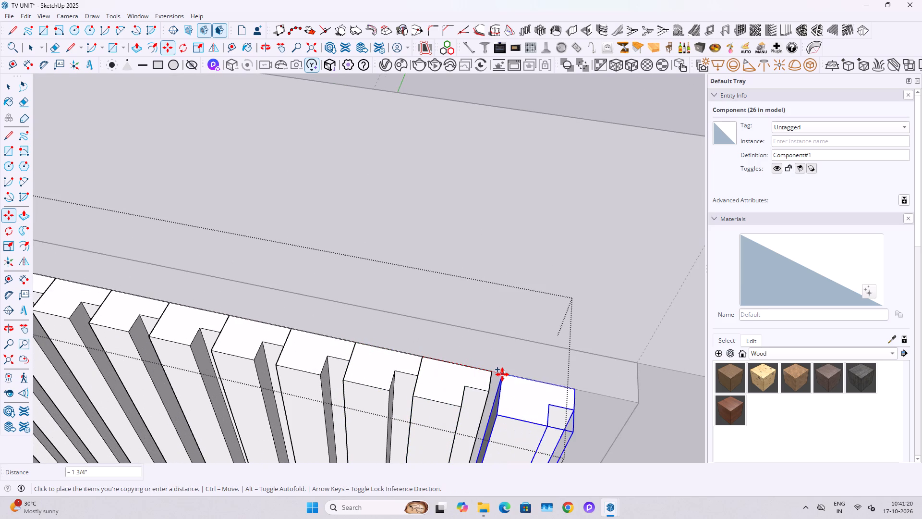
pyautogui.click(489, 372)
pyautogui.click(491, 371)
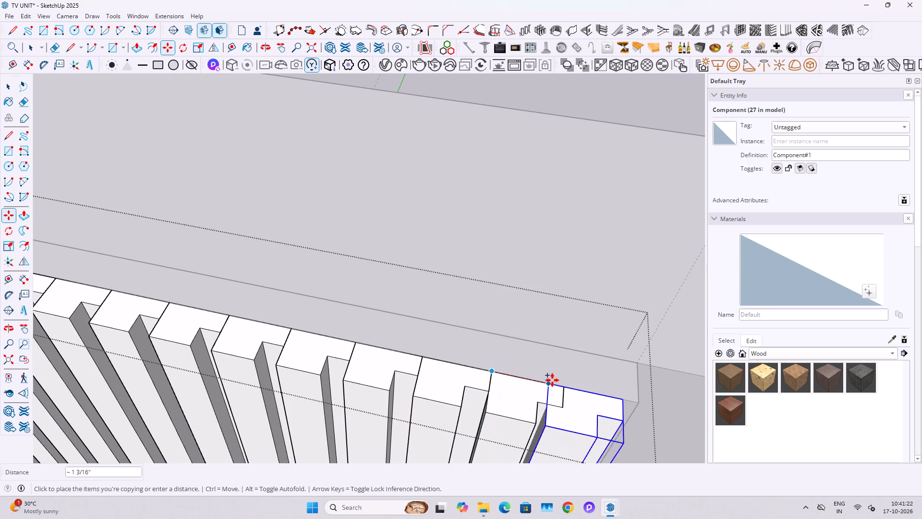
pyautogui.click(562, 383)
# Finish the flute copying, close the flute group and clear the selection.
pyautogui.keyDown('shift'); pyautogui.moveTo(573, 391); pyautogui.dragTo(340, 295, button='middle'); pyautogui.keyUp('shift')
pyautogui.scroll(3, 333, 297)
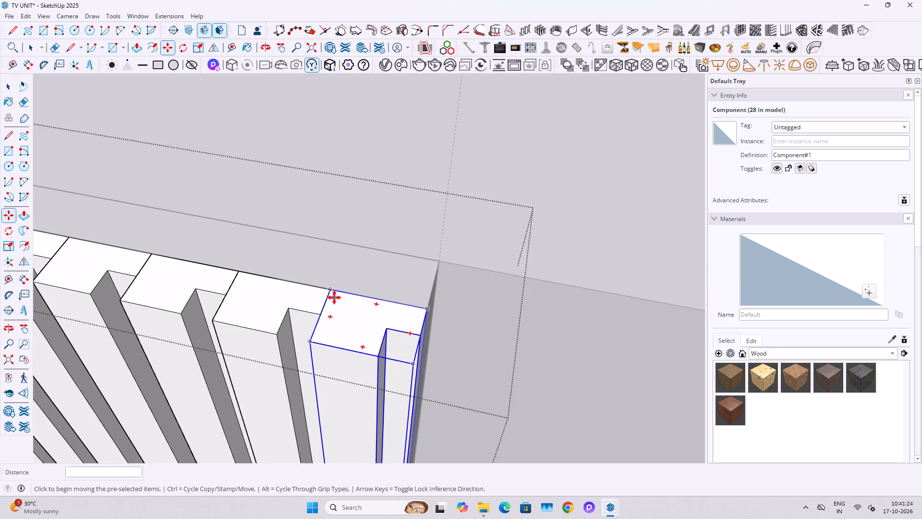
pyautogui.scroll(-5, 336, 293)
pyautogui.press('space')
pyautogui.moveTo(501, 369); pyautogui.dragTo(261, 275, button='middle')
pyautogui.press('Escape')
pyautogui.press('Escape')
pyautogui.scroll(-16, 496, 320)
pyautogui.press('Escape')
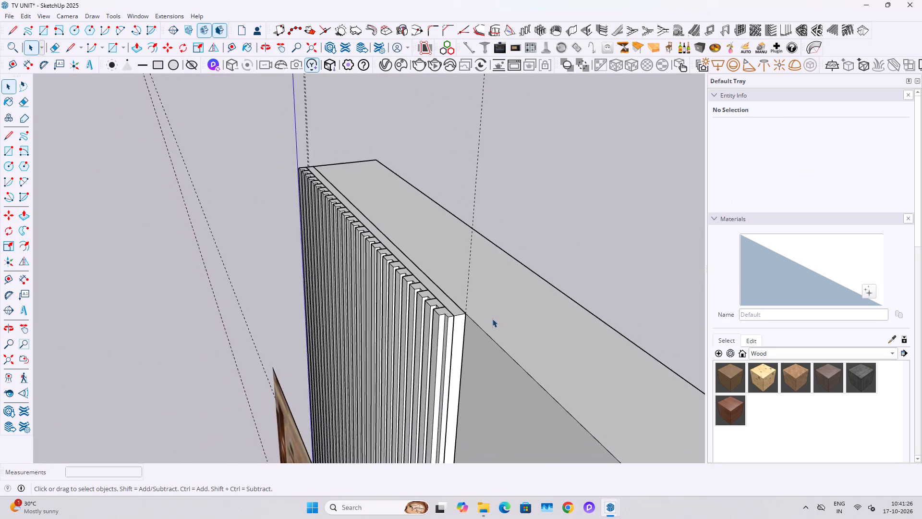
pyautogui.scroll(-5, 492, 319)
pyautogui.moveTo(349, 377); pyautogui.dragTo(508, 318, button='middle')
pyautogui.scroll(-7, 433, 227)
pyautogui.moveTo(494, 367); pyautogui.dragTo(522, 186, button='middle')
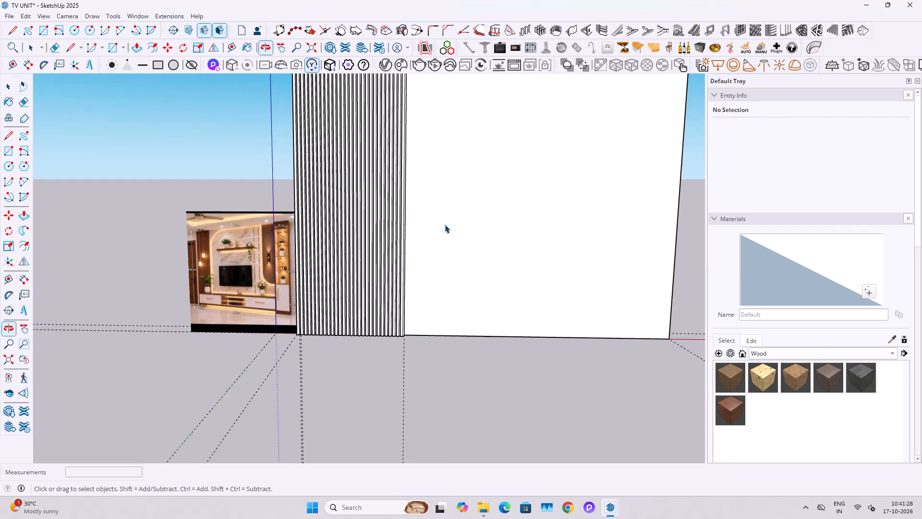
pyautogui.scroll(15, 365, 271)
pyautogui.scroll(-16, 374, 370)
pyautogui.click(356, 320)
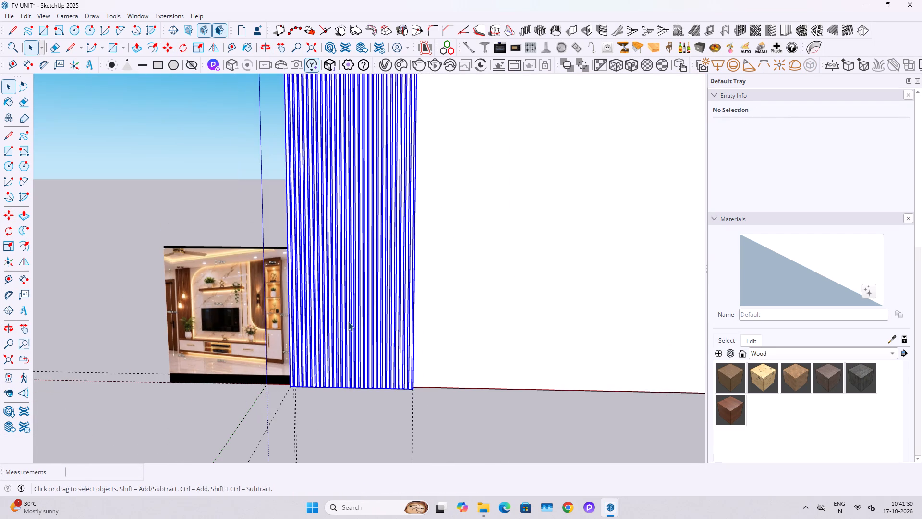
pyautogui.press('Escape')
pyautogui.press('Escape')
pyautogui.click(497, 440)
# Push/pull the side face of the backing panel behind the flutes out to the far end of the wall.
pyautogui.keyDown('shift'); pyautogui.moveTo(447, 358); pyautogui.dragTo(365, 431, button='middle'); pyautogui.keyUp('shift')
pyautogui.scroll(11, 329, 378)
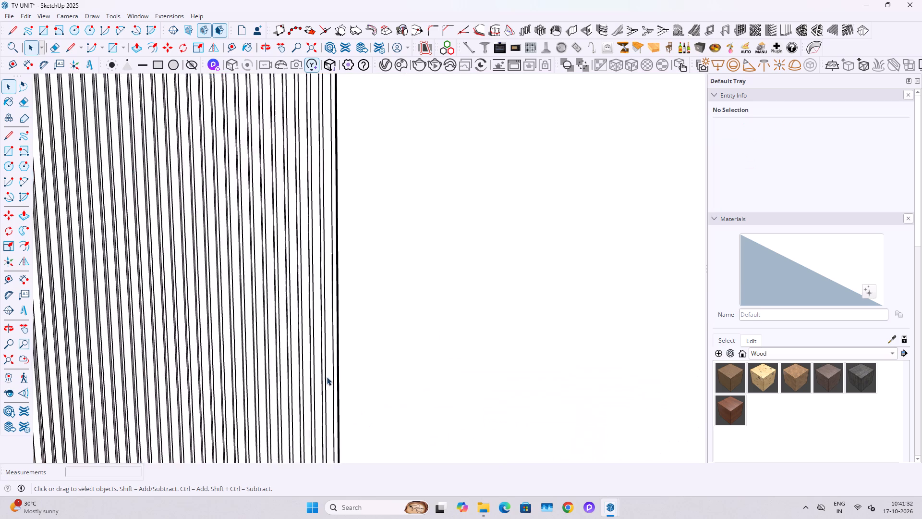
pyautogui.scroll(15, 327, 377)
pyautogui.scroll(-1, 358, 374)
pyautogui.scroll(5, 358, 374)
pyautogui.moveTo(388, 370); pyautogui.dragTo(303, 383, button='middle')
pyautogui.doubleClick(349, 359)
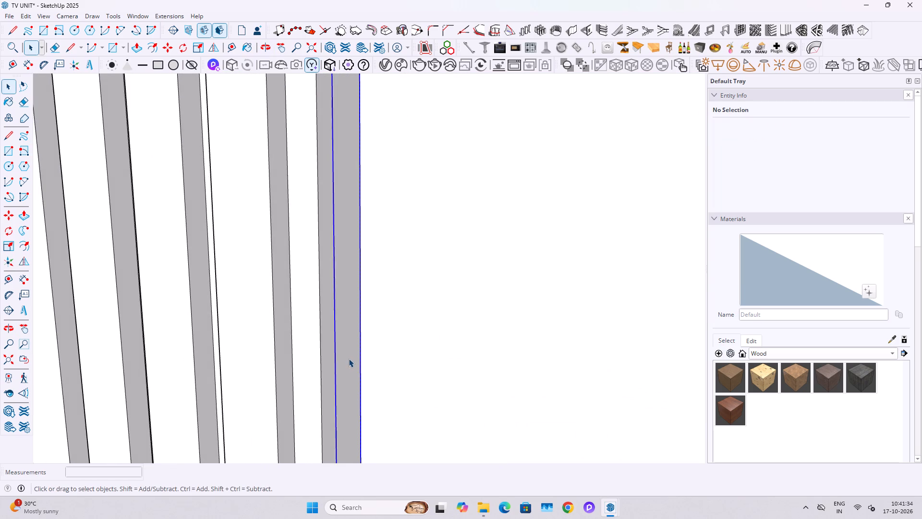
pyautogui.click(350, 332)
pyautogui.scroll(-6, 350, 332)
pyautogui.click(350, 332)
pyautogui.press('p')
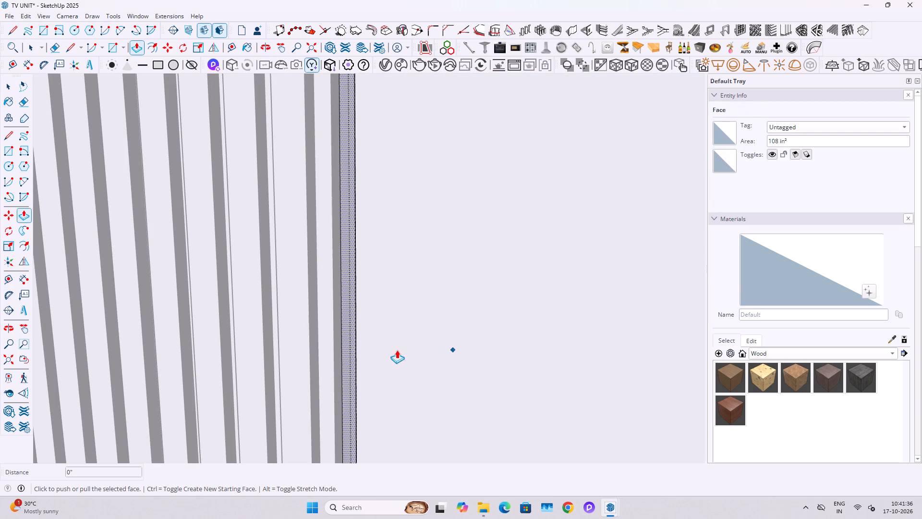
pyautogui.click(360, 344)
pyautogui.scroll(-20, 508, 382)
pyautogui.scroll(-10, 508, 382)
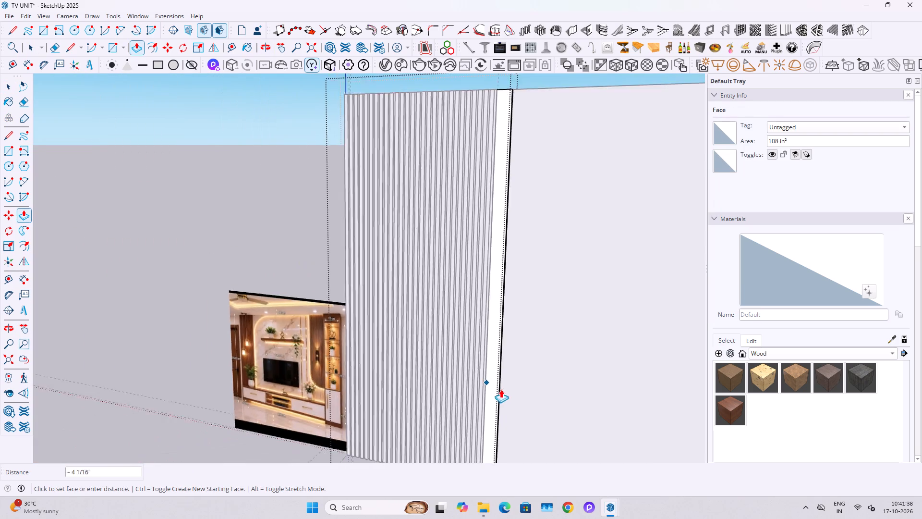
pyautogui.scroll(-11, 501, 389)
pyautogui.scroll(7, 626, 317)
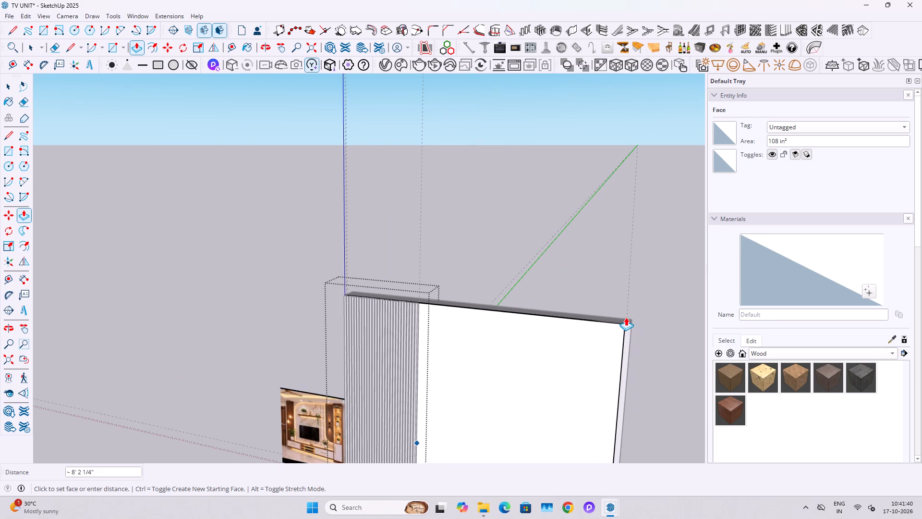
pyautogui.click(627, 326)
pyautogui.press('space')
pyautogui.moveTo(507, 382); pyautogui.dragTo(582, 330, button='middle')
pyautogui.press('Escape')
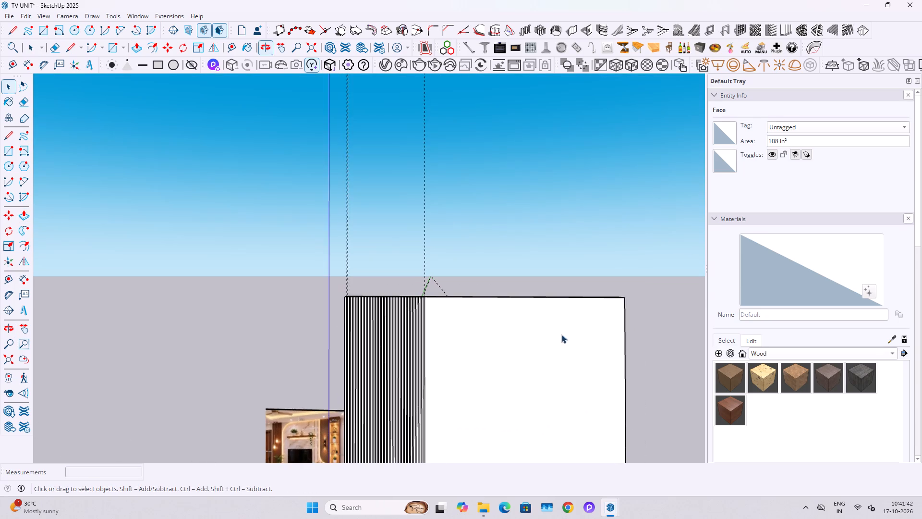
pyautogui.press('Escape')
# Place a horizontal guide 9" above the bottom edge of the plain panel beside the flutes.
pyautogui.scroll(-4, 551, 334)
pyautogui.keyDown('shift'); pyautogui.moveTo(529, 393); pyautogui.dragTo(512, 350, button='middle'); pyautogui.keyUp('shift')
pyautogui.scroll(11, 403, 398)
pyautogui.scroll(2, 275, 383)
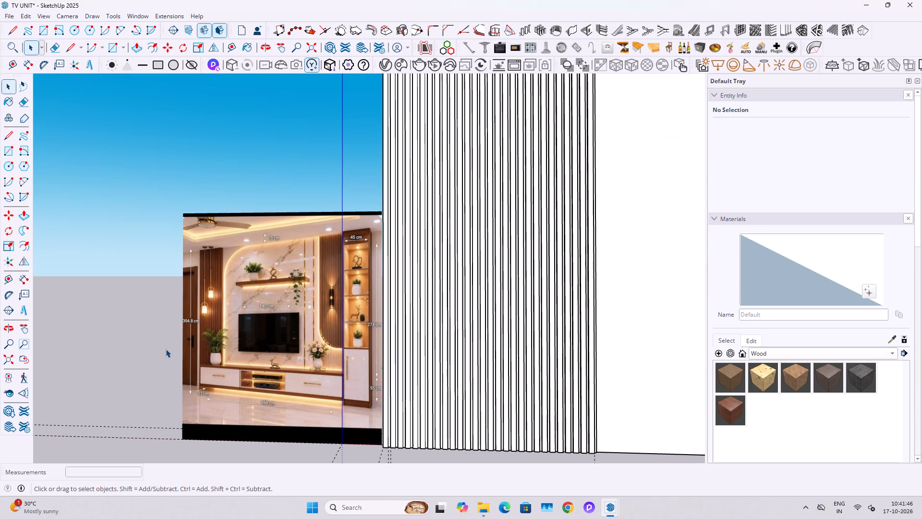
pyautogui.scroll(-5, 166, 349)
pyautogui.keyDown('shift'); pyautogui.moveTo(376, 387); pyautogui.dragTo(297, 407, button='middle'); pyautogui.keyUp('shift')
pyautogui.press('t')
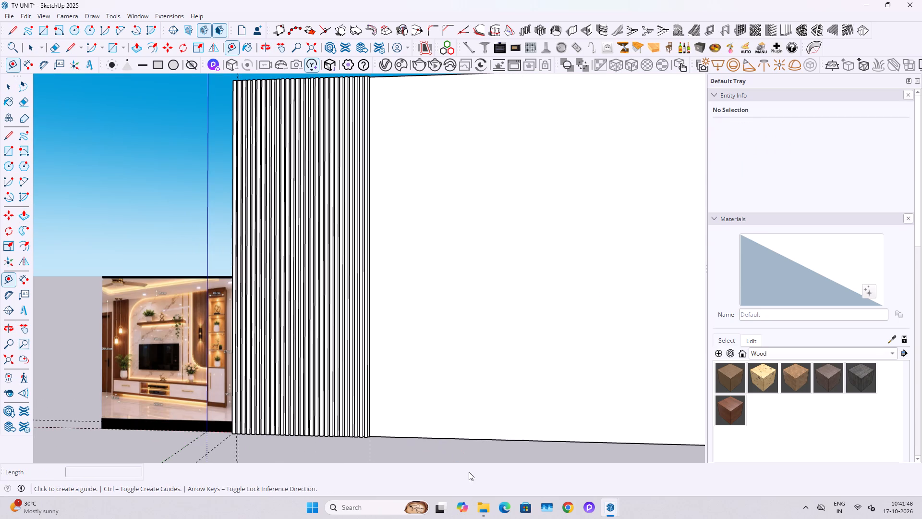
pyautogui.moveTo(476, 440); pyautogui.dragTo(474, 433)
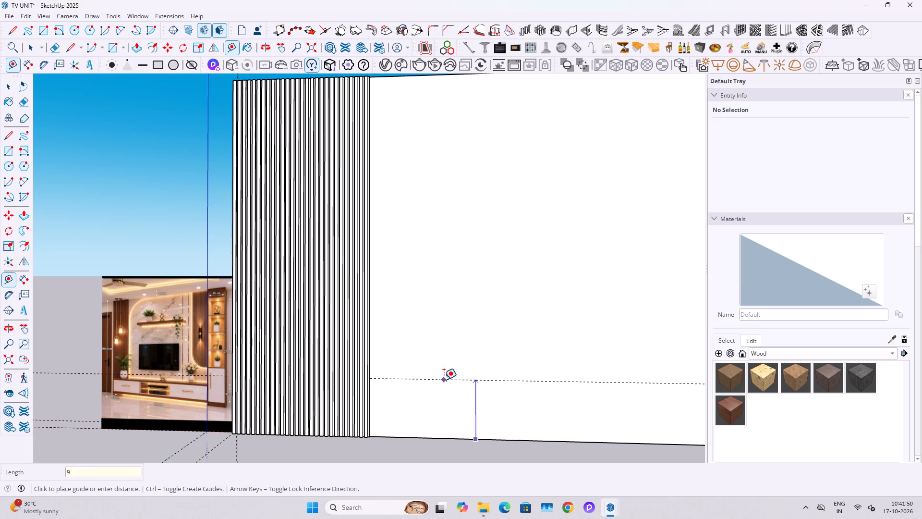
pyautogui.press('9')
pyautogui.hotkey('shift', '"')
pyautogui.press('Return')
# Place a second horizontal guide 1' above the 9" guide on the plain panel.
pyautogui.scroll(-4, 417, 379)
pyautogui.keyDown('shift'); pyautogui.moveTo(601, 392); pyautogui.dragTo(595, 392, button='middle'); pyautogui.keyUp('shift')
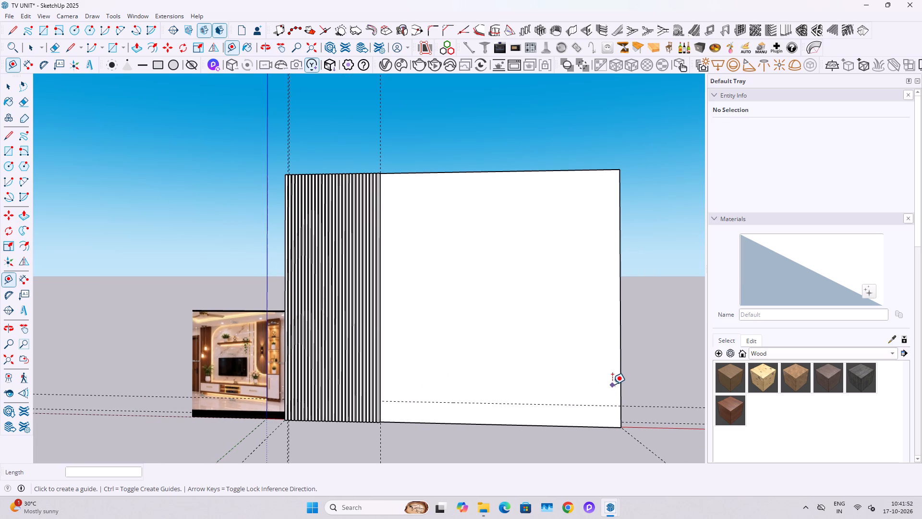
pyautogui.click(621, 381)
pyautogui.press('space')
pyautogui.press('t')
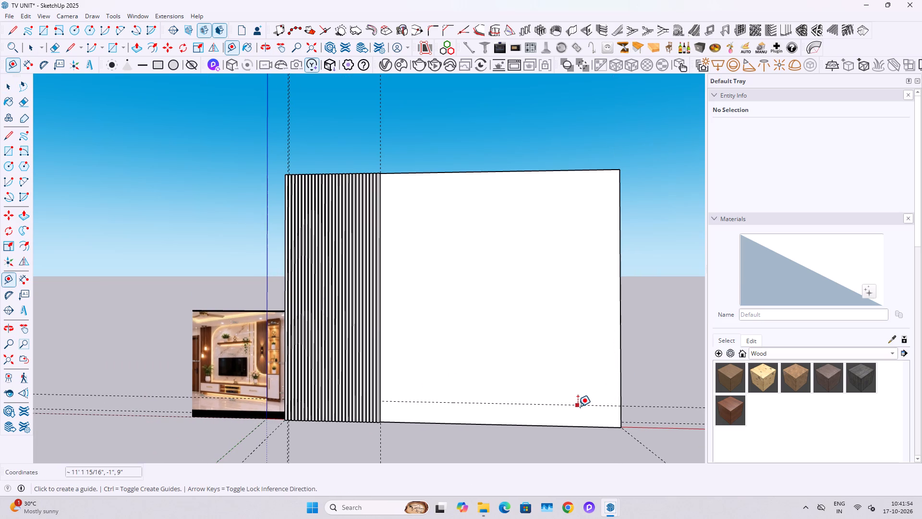
pyautogui.click(578, 406)
pyautogui.press('1')
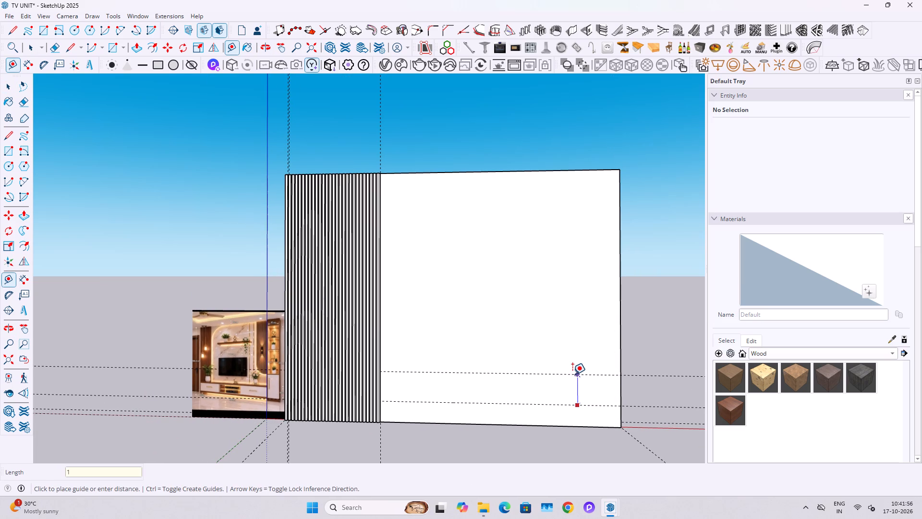
pyautogui.press("'")
pyautogui.press('Return')
# Draw a rectangle between the two horizontal guides, from the last flute to the far edge of the panel.
pyautogui.scroll(10, 313, 387)
pyautogui.moveTo(255, 399); pyautogui.dragTo(360, 397, button='middle')
pyautogui.press('space')
pyautogui.scroll(-10, 103, 296)
pyautogui.moveTo(433, 327); pyautogui.dragTo(414, 338, button='middle')
pyautogui.press('t')
pyautogui.scroll(1, 373, 312)
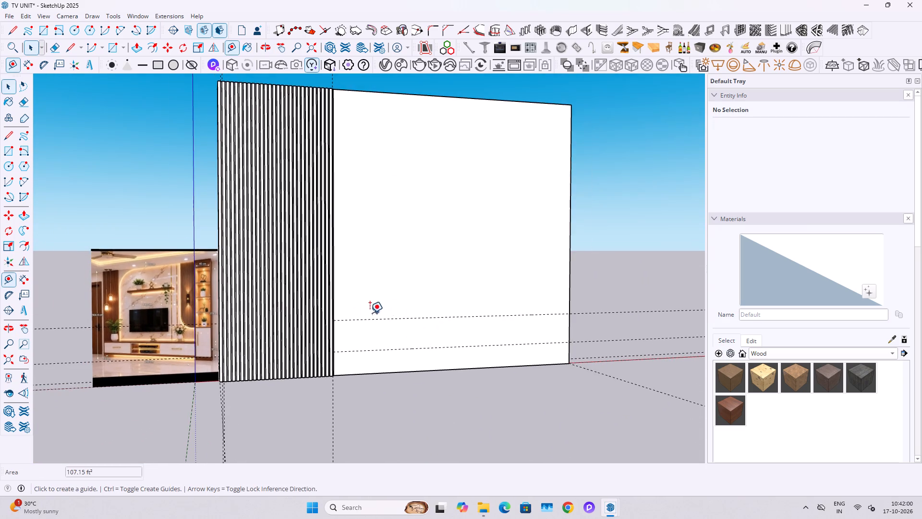
pyautogui.scroll(7, 370, 313)
pyautogui.press('r')
pyautogui.scroll(-3, 343, 333)
pyautogui.scroll(11, 343, 333)
pyautogui.moveTo(291, 334); pyautogui.dragTo(166, 340, button='middle')
pyautogui.scroll(4, 234, 294)
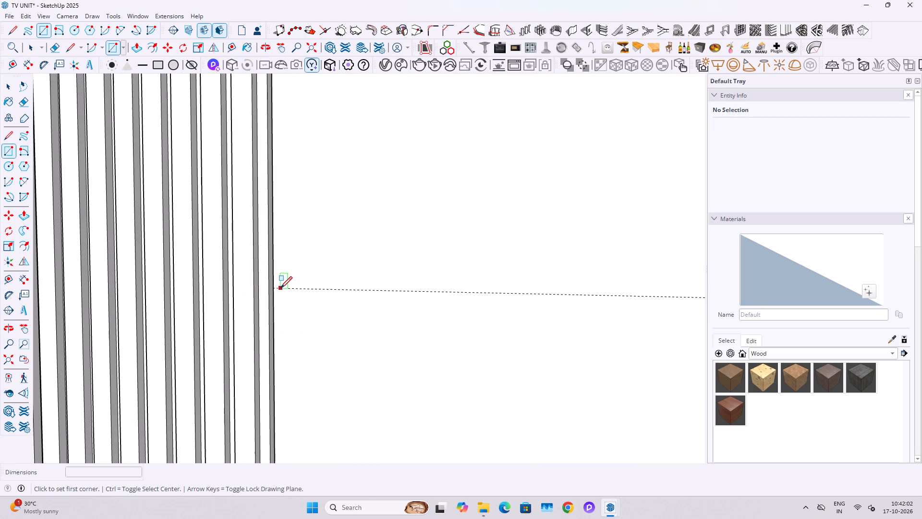
pyautogui.click(276, 290)
pyautogui.scroll(-7, 391, 396)
pyautogui.scroll(1, 395, 397)
pyautogui.scroll(-12, 396, 397)
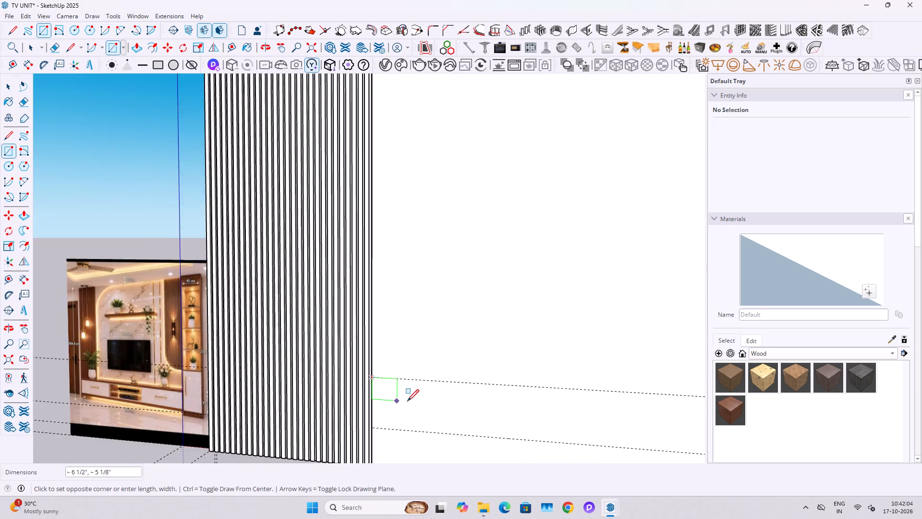
pyautogui.scroll(-5, 407, 402)
pyautogui.keyDown('shift'); pyautogui.moveTo(563, 428); pyautogui.dragTo(356, 394, button='middle'); pyautogui.keyUp('shift')
pyautogui.click(534, 418)
pyautogui.press('space')
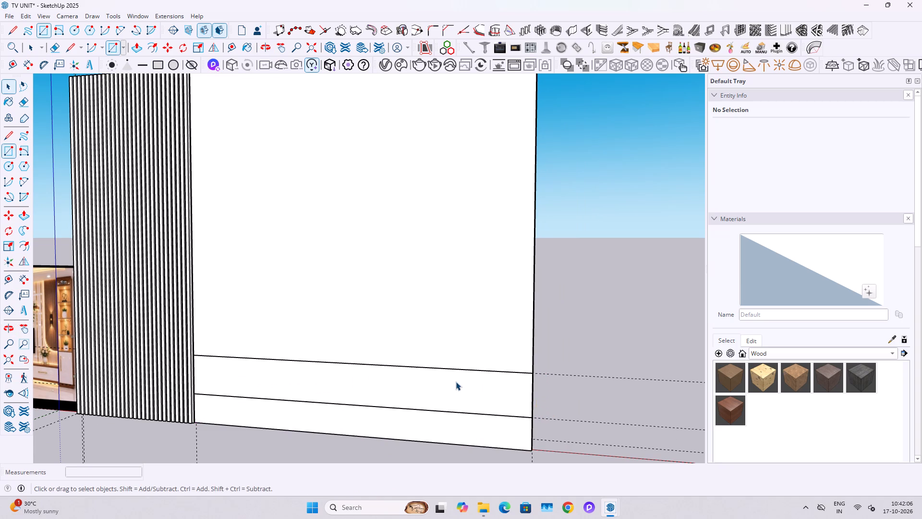
# Extrude the rectangle 1' forward as the floating TV console box.
pyautogui.click(456, 382)
pyautogui.press('p')
pyautogui.click(455, 382)
pyautogui.write("1'")
pyautogui.press('Return')
pyautogui.press('space')
# Select the whole console box and make it a group.
pyautogui.tripleClick(434, 394)
pyautogui.rightClick(434, 394)
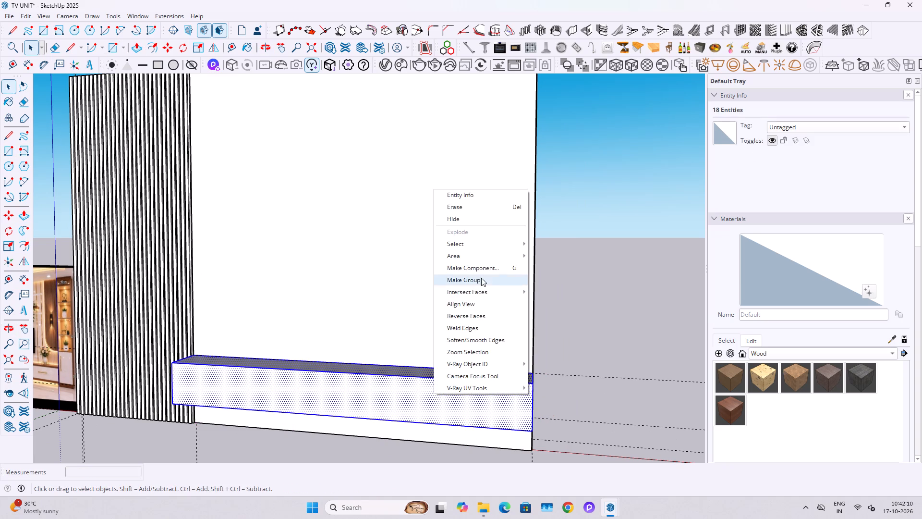
pyautogui.click(479, 273)
pyautogui.moveTo(230, 366); pyautogui.dragTo(312, 364, button='middle')
pyautogui.press('Escape')
pyautogui.rightClick(414, 399)
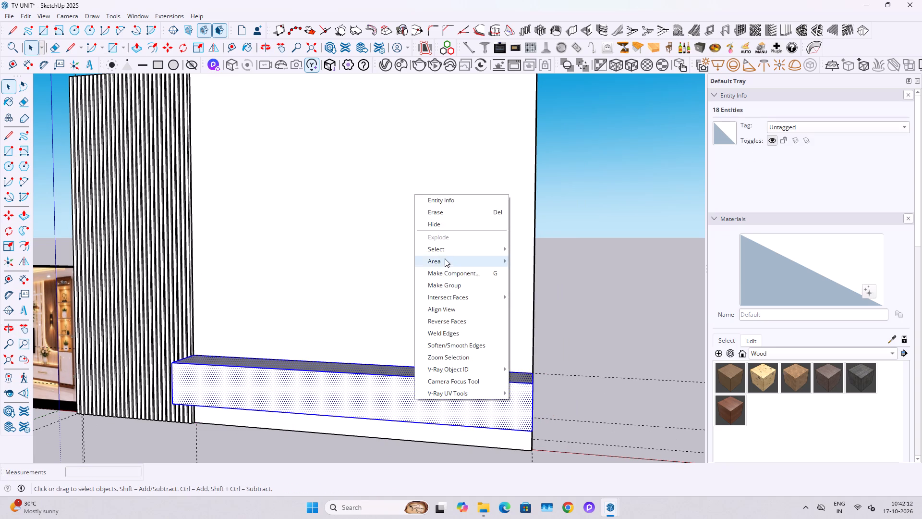
pyautogui.click(440, 286)
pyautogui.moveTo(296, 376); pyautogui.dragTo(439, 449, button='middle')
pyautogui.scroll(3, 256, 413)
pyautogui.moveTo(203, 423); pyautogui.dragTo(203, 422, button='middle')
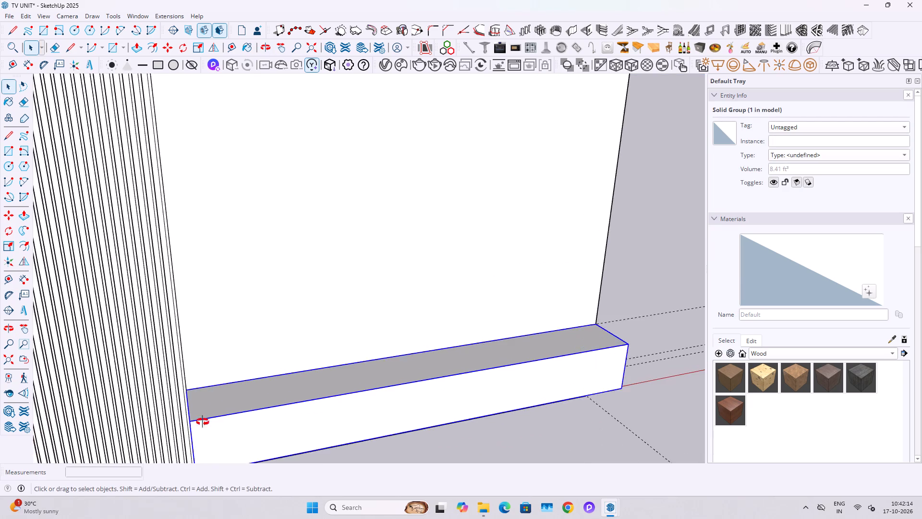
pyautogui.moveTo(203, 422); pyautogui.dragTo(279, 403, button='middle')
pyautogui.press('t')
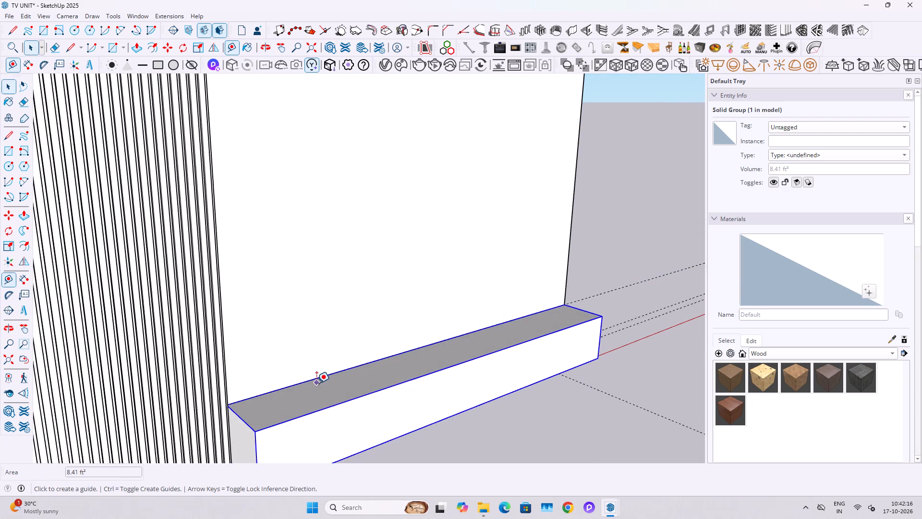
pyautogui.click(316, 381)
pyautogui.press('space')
# Open the console group and offset its front face outline inward by 18 mm.
pyautogui.moveTo(369, 423); pyautogui.dragTo(289, 397, button='middle')
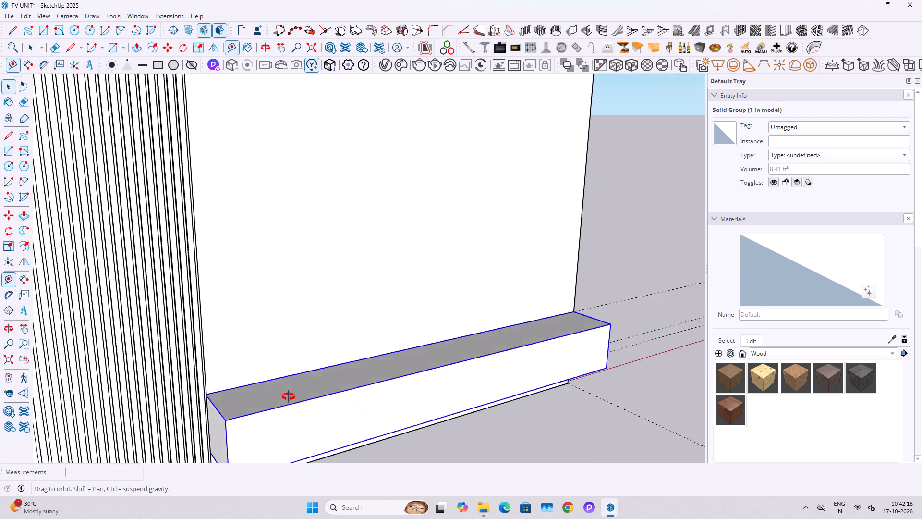
pyautogui.moveTo(289, 397); pyautogui.dragTo(257, 379, button='middle')
pyautogui.doubleClick(249, 377)
pyautogui.scroll(2, 181, 392)
pyautogui.press('f')
pyautogui.click(140, 392)
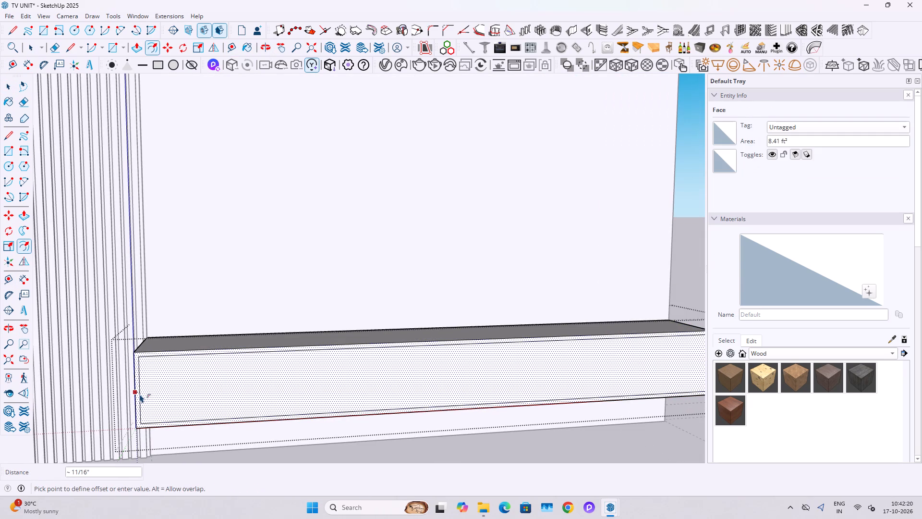
pyautogui.press('1')
pyautogui.write('8MM')
pyautogui.press('Return')
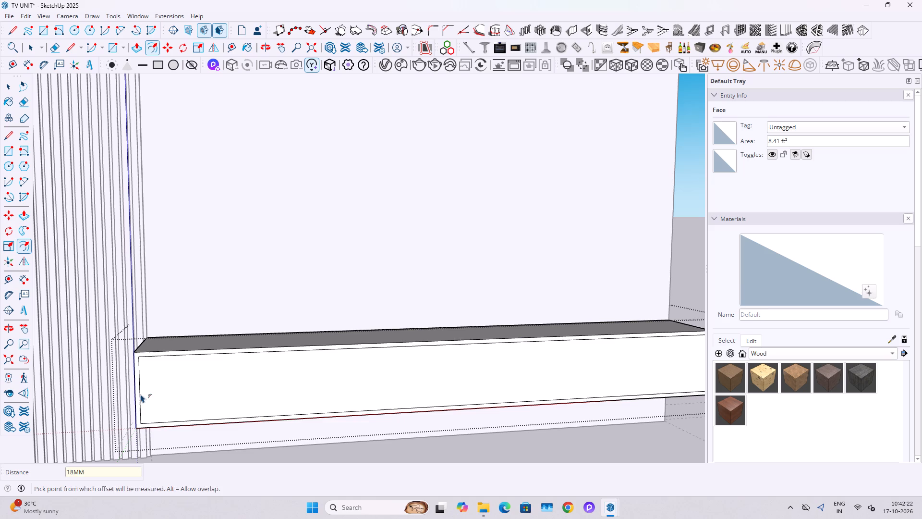
pyautogui.press('space')
# Push the console's inner front face back 9" to hollow the box, and close the group.
pyautogui.click(218, 401)
pyautogui.press('p')
pyautogui.click(218, 401)
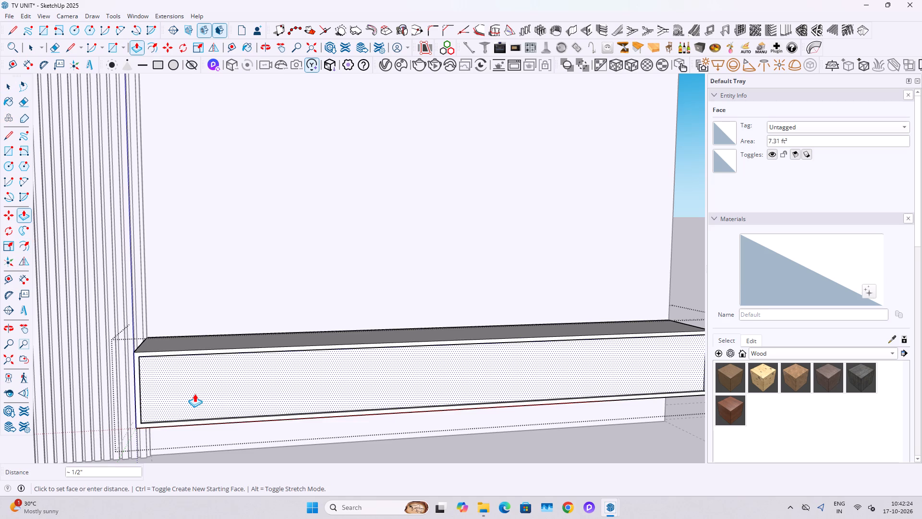
pyautogui.press('9')
pyautogui.press('Return')
pyautogui.write("'")
pyautogui.press('space')
pyautogui.scroll(-7, 194, 394)
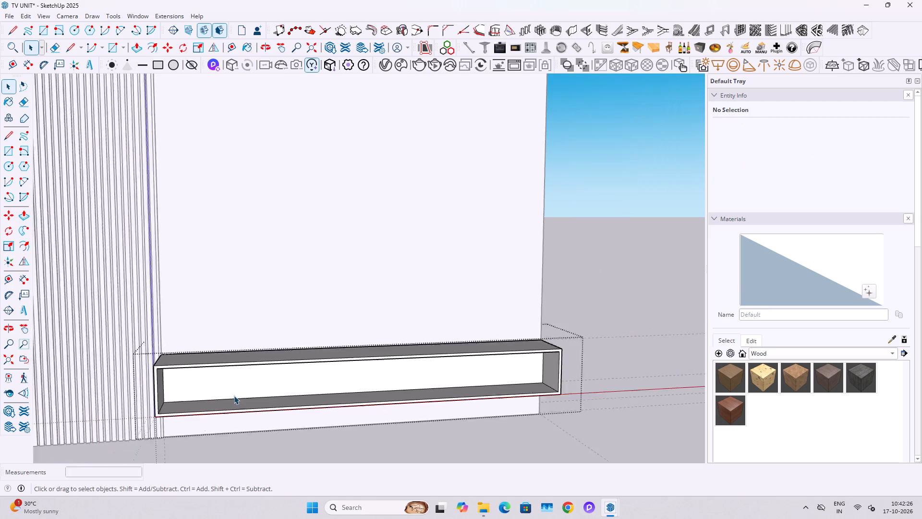
pyautogui.press('Escape')
pyautogui.press('Escape')
# Examine the TV console and the tall display unit with their dimensions in the reference image.
pyautogui.scroll(-4, 360, 374)
pyautogui.keyDown('shift'); pyautogui.moveTo(220, 367); pyautogui.dragTo(365, 342, button='middle'); pyautogui.keyUp('shift')
pyautogui.scroll(10, 164, 369)
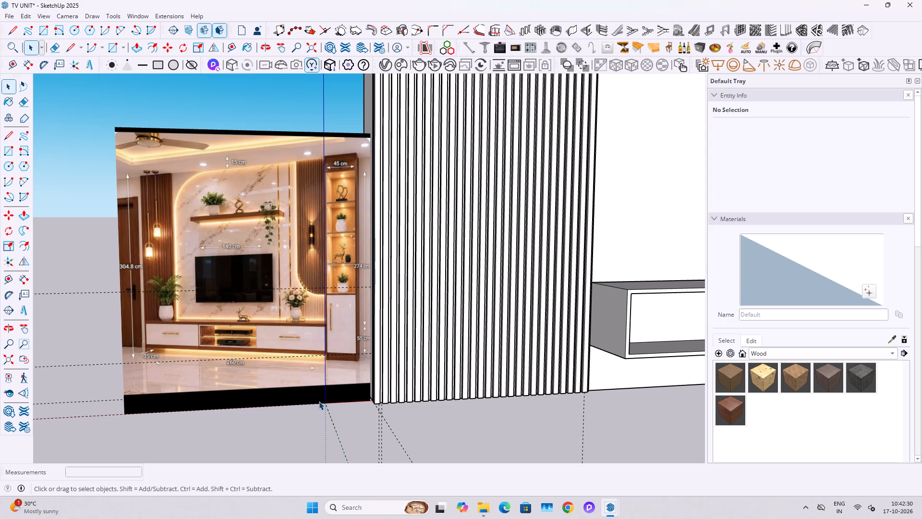
pyautogui.scroll(6, 314, 345)
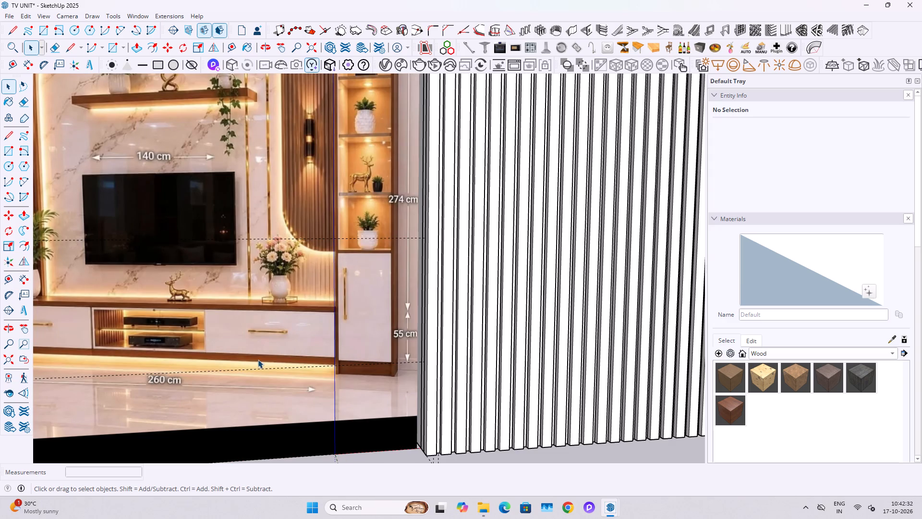
pyautogui.scroll(-18, 248, 359)
pyautogui.moveTo(436, 359); pyautogui.dragTo(376, 343, button='middle')
pyautogui.keyDown('shift'); pyautogui.moveTo(482, 360); pyautogui.dragTo(439, 391, button='middle'); pyautogui.keyUp('shift')
pyautogui.moveTo(508, 371); pyautogui.dragTo(528, 440, button='middle')
# Place a guide across the console top, 1' in from its free end opposite the flutes.
pyautogui.scroll(3, 496, 354)
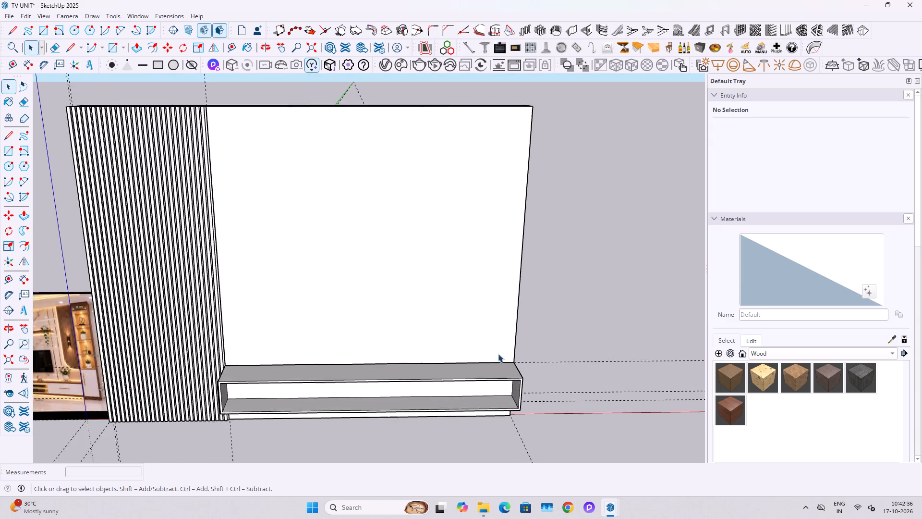
pyautogui.scroll(4, 498, 354)
pyautogui.press('t')
pyautogui.scroll(-6, 521, 370)
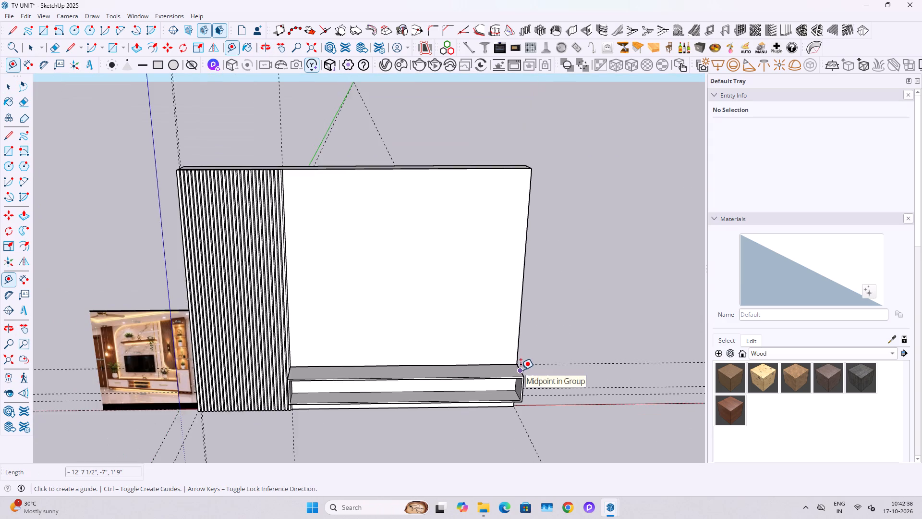
pyautogui.scroll(7, 521, 370)
pyautogui.click(520, 371)
pyautogui.write("1'")
pyautogui.press('Return')
pyautogui.press('space')
# Draw a 1' by 1' rectangle on the console top between the guide and the outer front corner.
pyautogui.press('r')
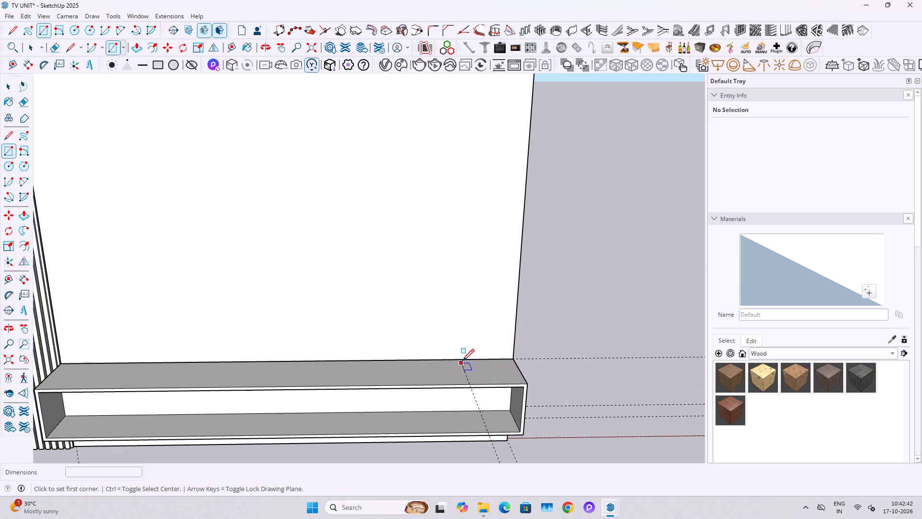
pyautogui.click(462, 360)
pyautogui.click(526, 383)
pyautogui.press('space')
# Pull the square on the console top up 7' 3" to the top of the wall panel.
pyautogui.click(491, 372)
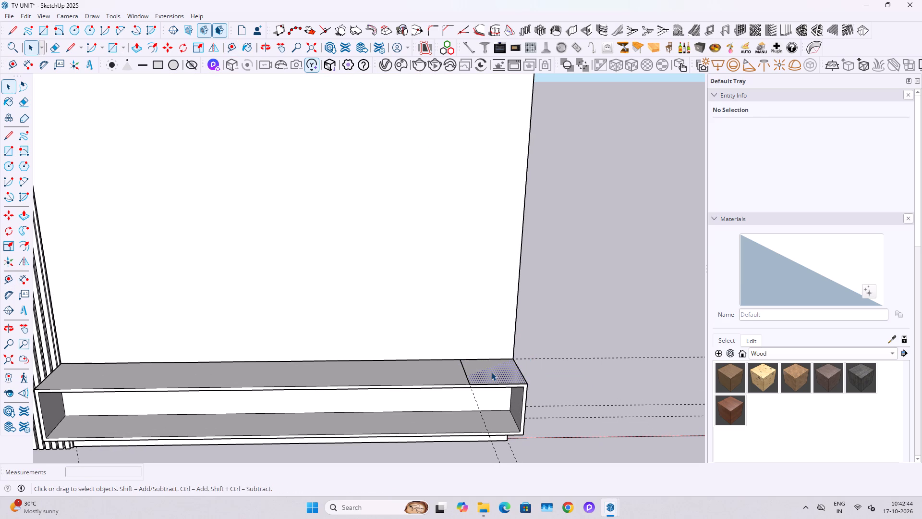
pyautogui.press('p')
pyautogui.click(491, 372)
pyautogui.scroll(-15, 479, 323)
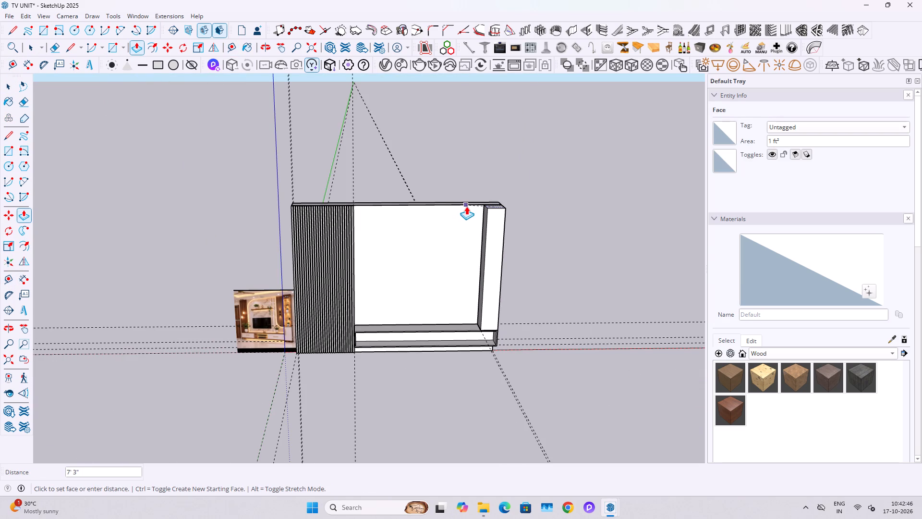
pyautogui.click(466, 206)
pyautogui.press('space')
# Offset the outline of the tall display unit's front face inward by 18 mm.
pyautogui.moveTo(496, 279); pyautogui.dragTo(451, 197, button='middle')
pyautogui.scroll(7, 480, 324)
pyautogui.click(489, 314)
pyautogui.scroll(3, 489, 313)
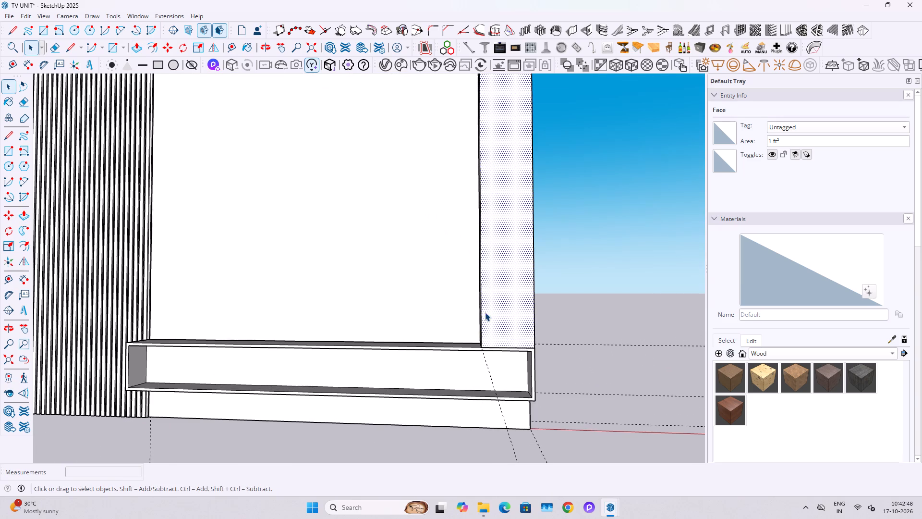
pyautogui.press('f')
pyautogui.click(483, 313)
pyautogui.write('18')
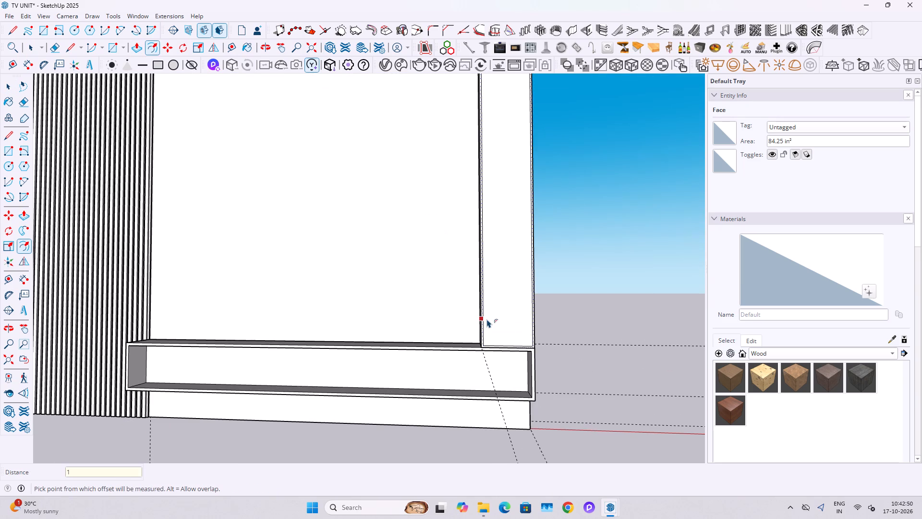
pyautogui.press(',')
pyautogui.press('BackSpace')
pyautogui.write('MM')
pyautogui.press('Return')
# Recess the inner front face of the tall display unit 9" into the body.
pyautogui.press('space')
pyautogui.click(501, 315)
pyautogui.press('p')
pyautogui.click(501, 315)
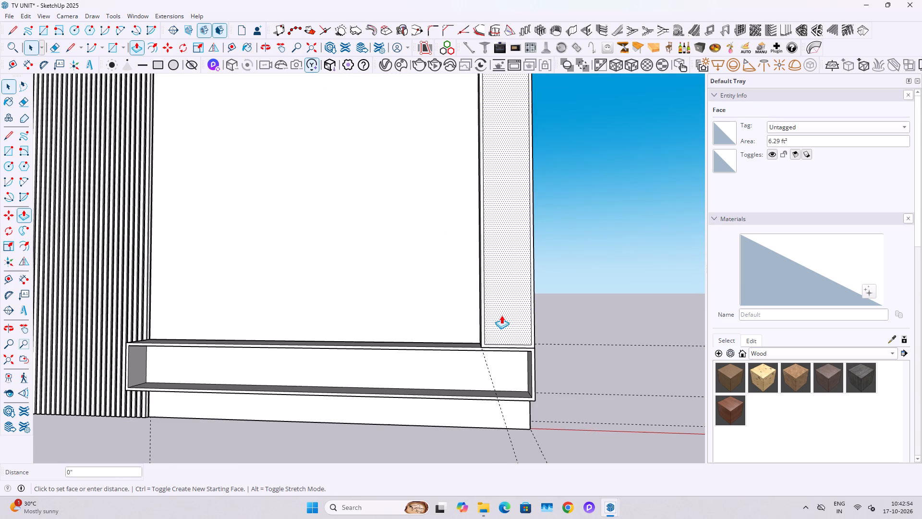
pyautogui.write('9"')
pyautogui.press('Return')
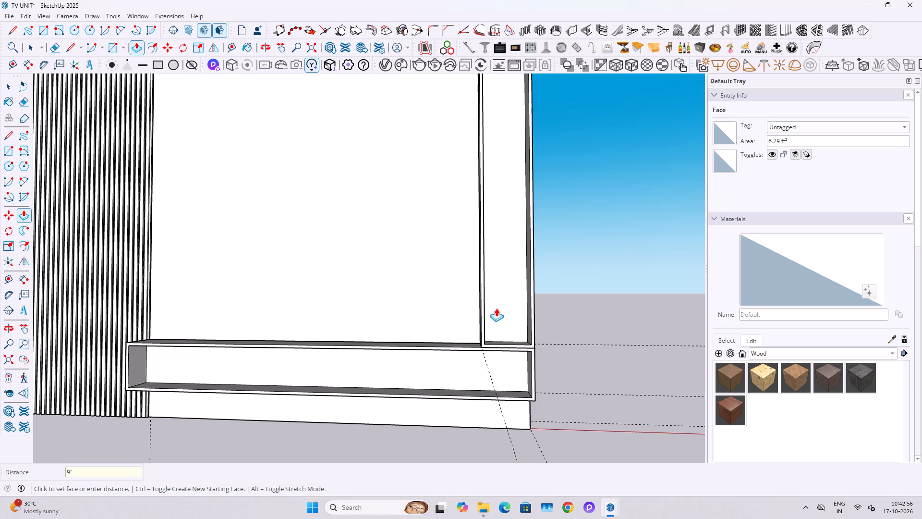
# Select all of the tall display unit's connected geometry and make it a group.
pyautogui.press('space')
pyautogui.tripleClick(496, 308)
pyautogui.click(496, 308)
pyautogui.rightClick(496, 308)
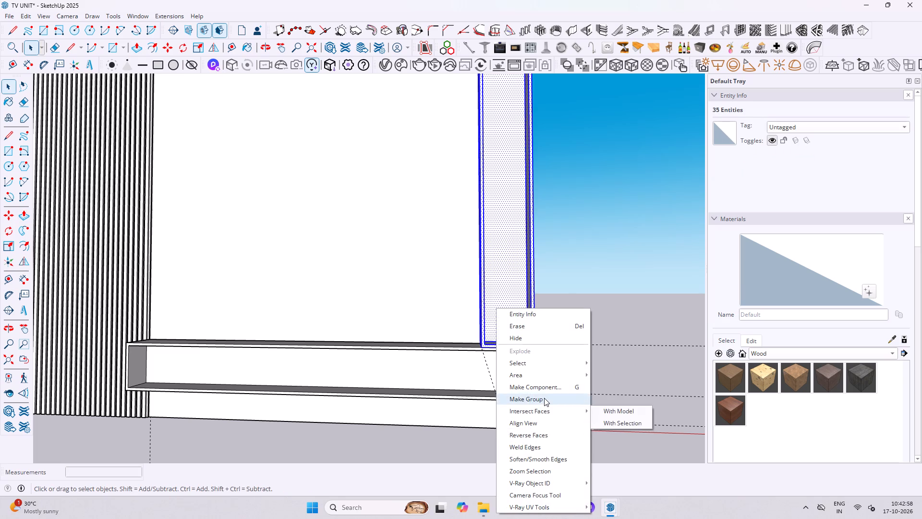
pyautogui.click(544, 398)
pyautogui.click(586, 303)
# Delete all guides from the model.
pyautogui.scroll(-7, 586, 302)
pyautogui.moveTo(278, 268); pyautogui.dragTo(309, 270, button='middle')
pyautogui.scroll(6, 193, 311)
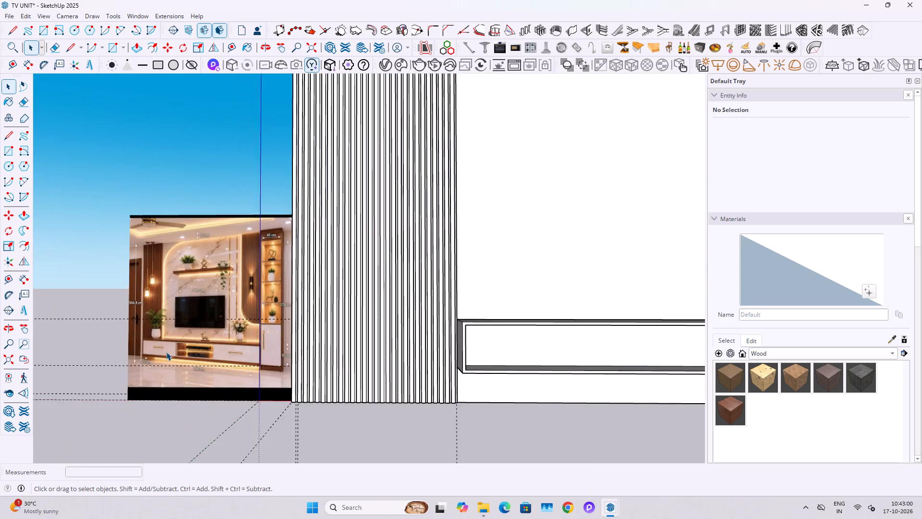
pyautogui.scroll(1, 166, 352)
pyautogui.scroll(-5, 167, 352)
pyautogui.click(28, 17)
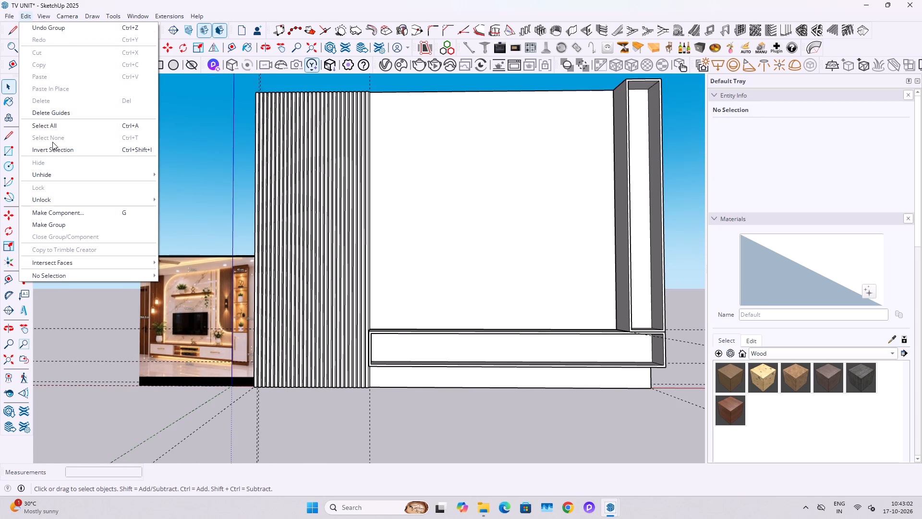
pyautogui.click(61, 117)
# Place a vertical guide on the wall panel, 2' in from the edge beside the tall display unit.
pyautogui.keyDown('shift'); pyautogui.moveTo(434, 322); pyautogui.dragTo(423, 356, button='middle'); pyautogui.keyUp('shift')
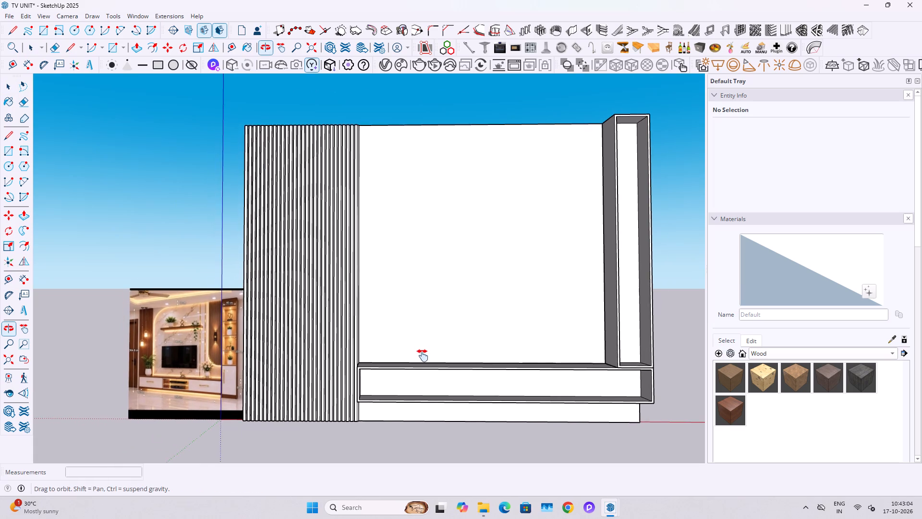
pyautogui.keyDown('shift'); pyautogui.moveTo(423, 356); pyautogui.dragTo(438, 399, button='middle'); pyautogui.keyUp('shift')
pyautogui.scroll(3, 528, 301)
pyautogui.press('r')
pyautogui.press('space')
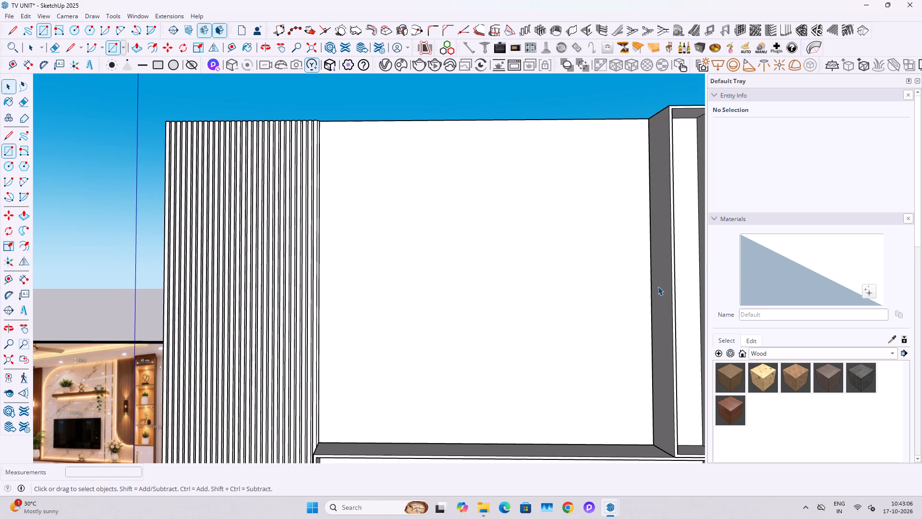
pyautogui.press('t')
pyautogui.click(653, 275)
pyautogui.press('2')
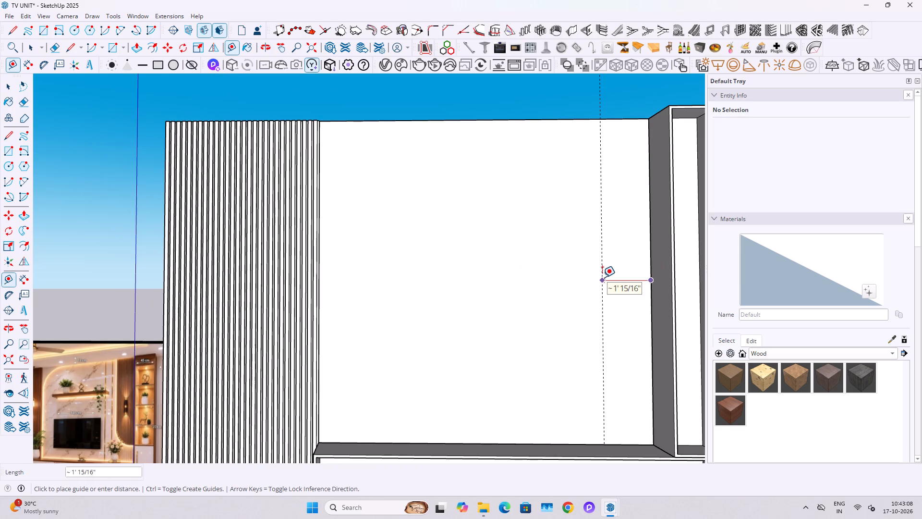
pyautogui.press("'")
pyautogui.press('Return')
# Place a horizontal guide on the wall panel 1'6" above the console top and another 1' above that one.
pyautogui.scroll(1, 629, 437)
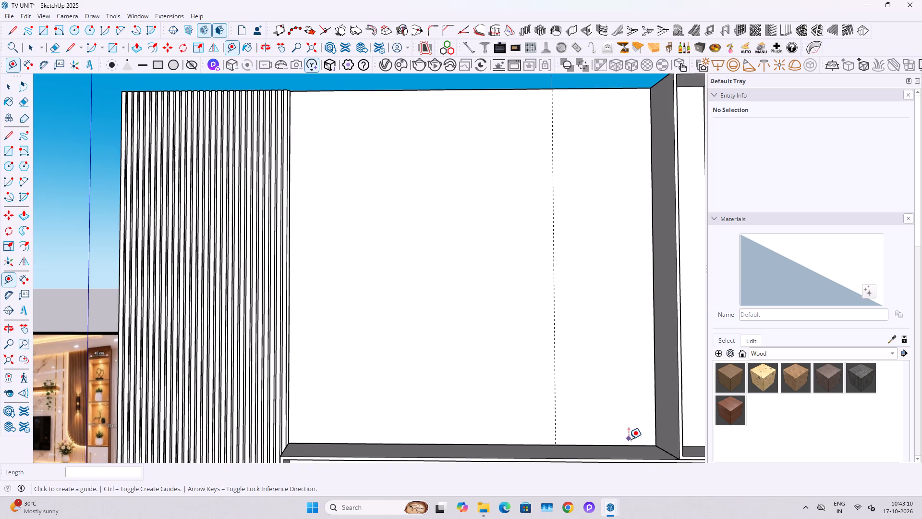
pyautogui.click(604, 443)
pyautogui.write('1\'6"')
pyautogui.press('Return')
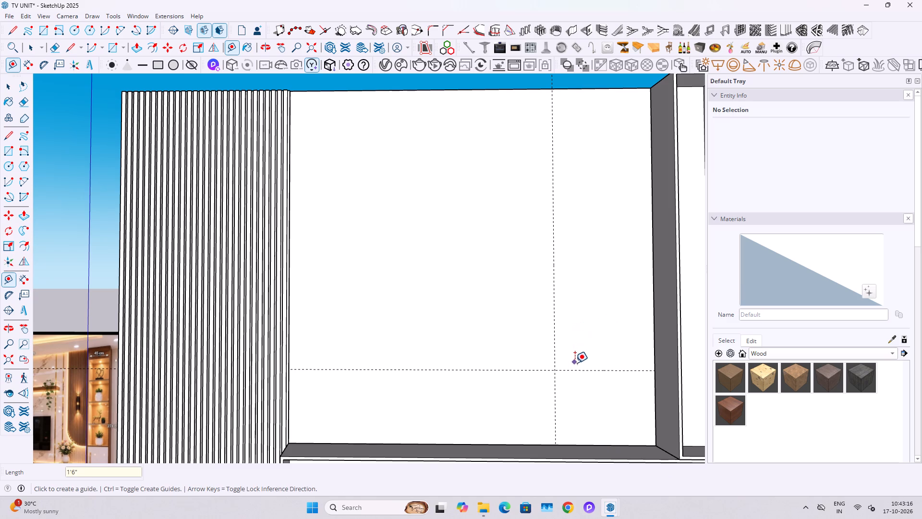
pyautogui.click(576, 369)
pyautogui.write("1'")
pyautogui.press('Return')
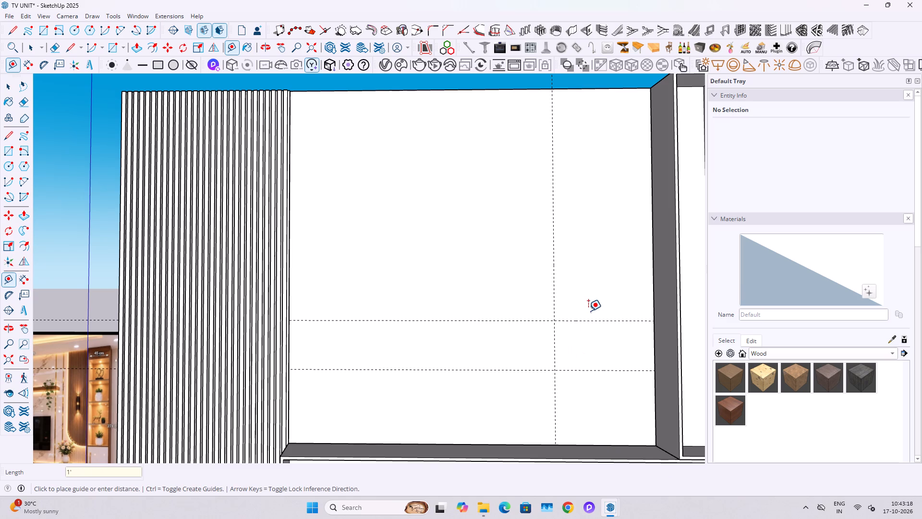
# Inside the wall panel group, draw a 4' 9" line down the vertical guide from the top edge to the upper horizontal guide.
pyautogui.press('space')
pyautogui.tripleClick(580, 247)
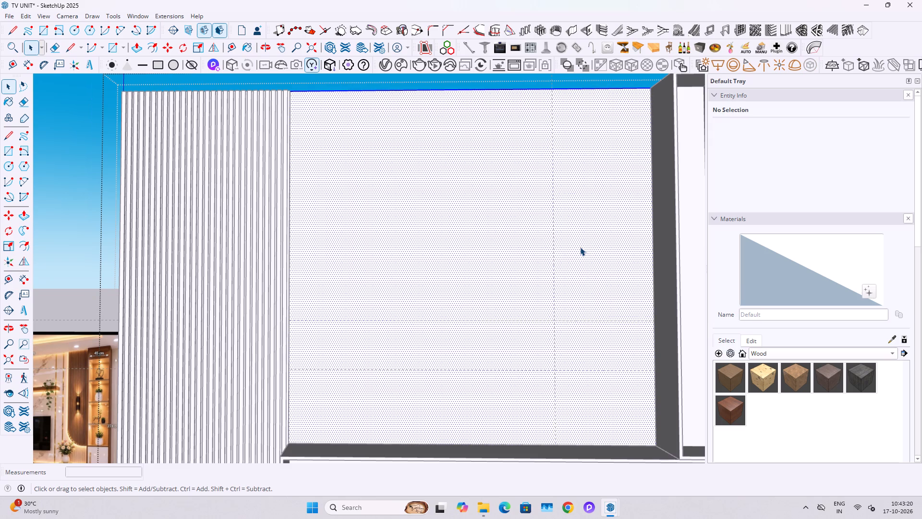
pyautogui.press('s')
pyautogui.press('x')
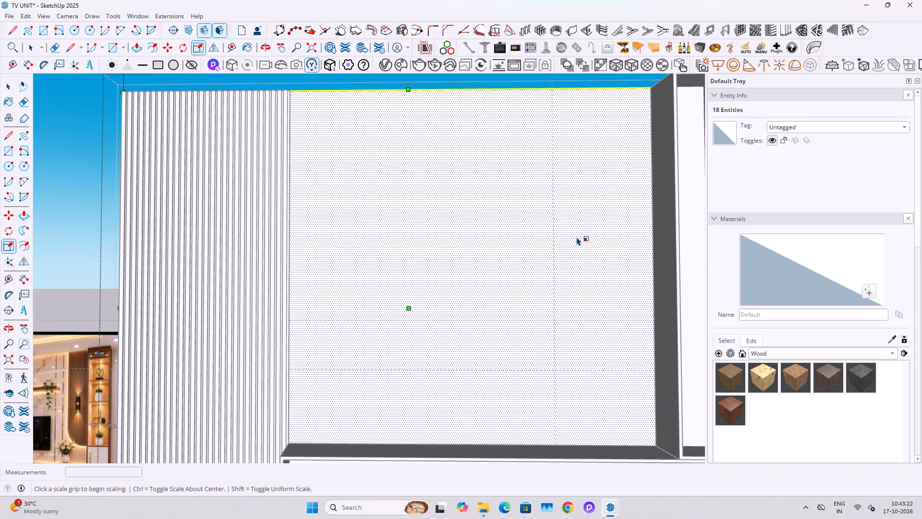
pyautogui.press('l')
pyautogui.click(552, 90)
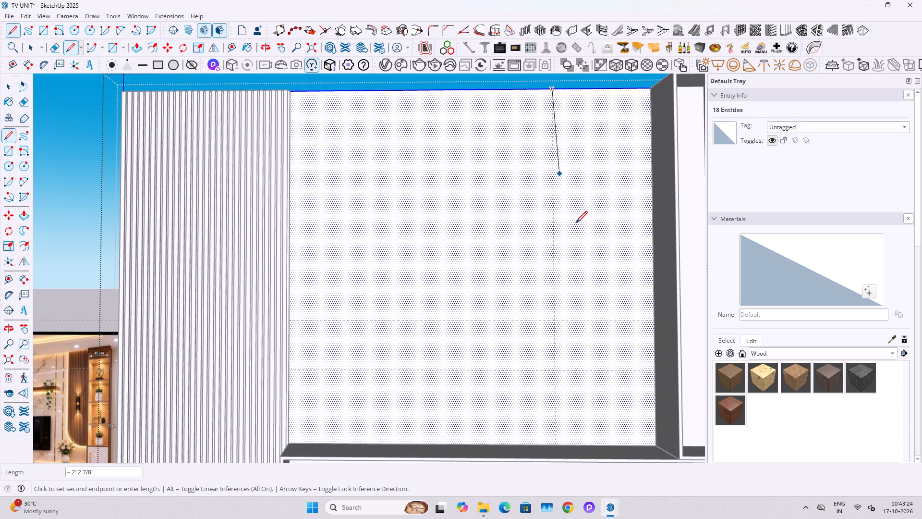
pyautogui.click(558, 321)
pyautogui.press('space')
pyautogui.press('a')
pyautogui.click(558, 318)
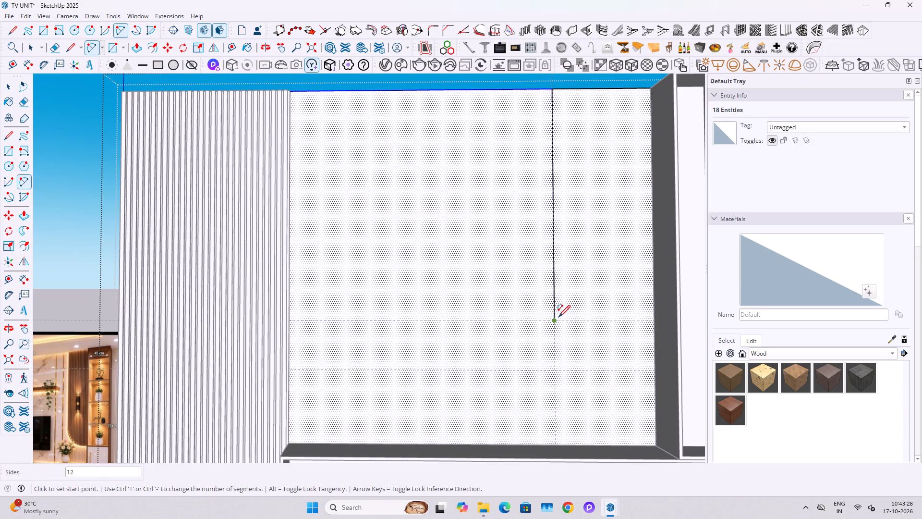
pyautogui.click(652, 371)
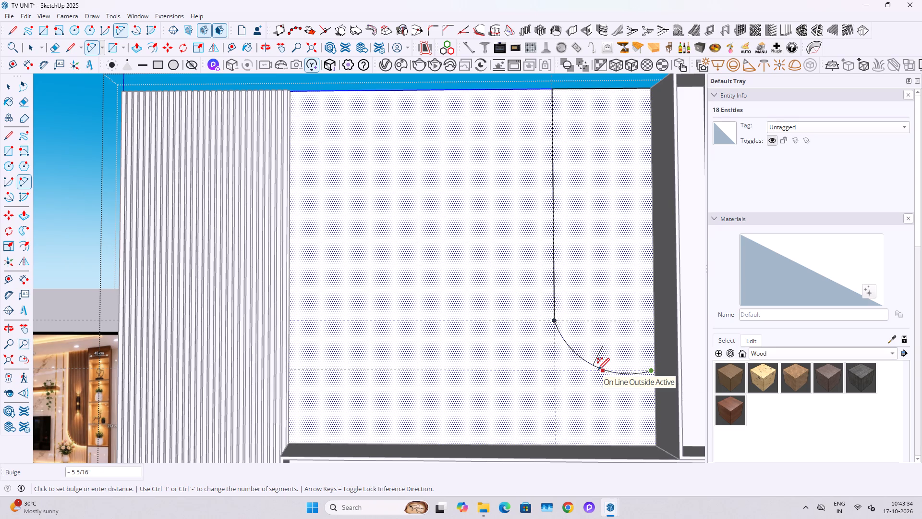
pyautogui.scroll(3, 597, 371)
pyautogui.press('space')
# Draw a downward-bulging two-point arc from the vertical line's lower end to the lower horizontal guide beside the tall display unit.
pyautogui.press('a')
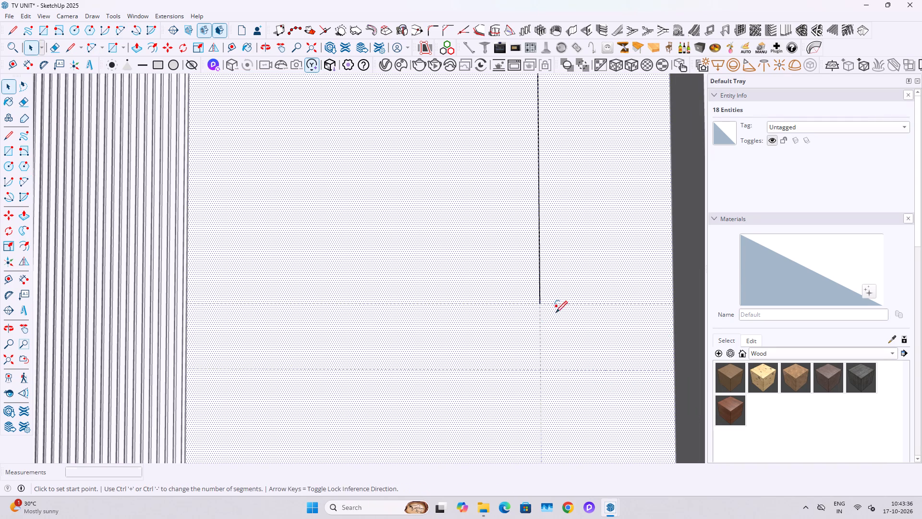
pyautogui.click(539, 302)
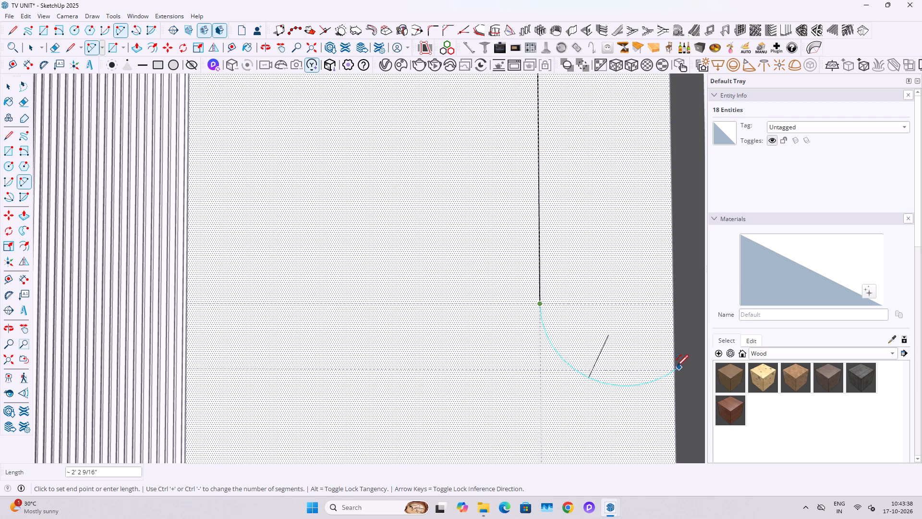
pyautogui.click(673, 369)
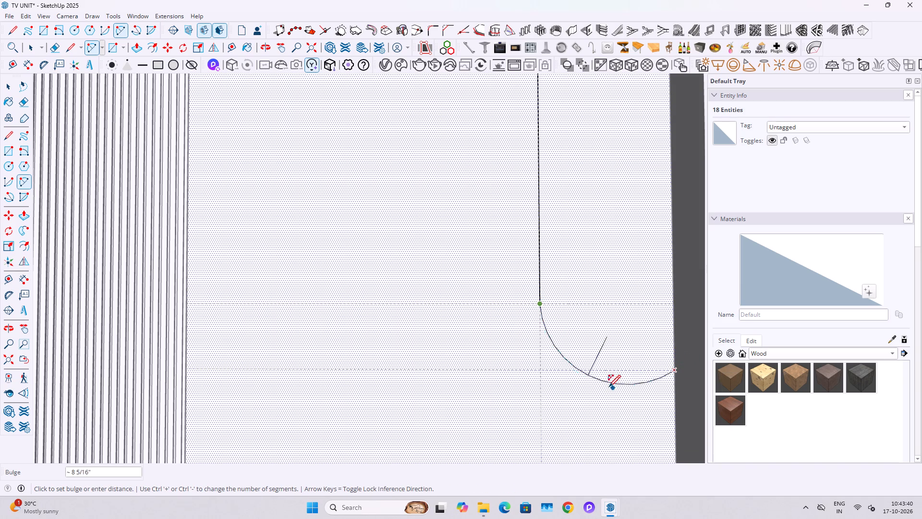
pyautogui.click(596, 381)
pyautogui.press('space')
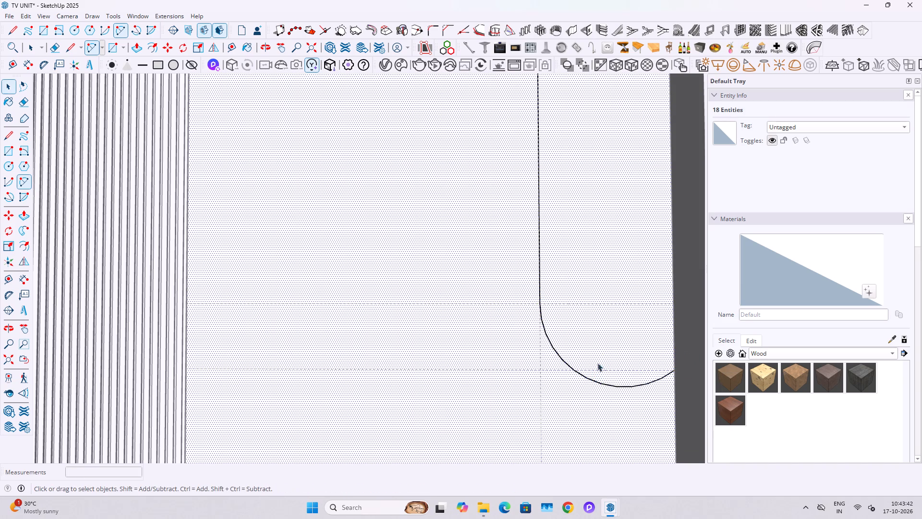
pyautogui.click(601, 349)
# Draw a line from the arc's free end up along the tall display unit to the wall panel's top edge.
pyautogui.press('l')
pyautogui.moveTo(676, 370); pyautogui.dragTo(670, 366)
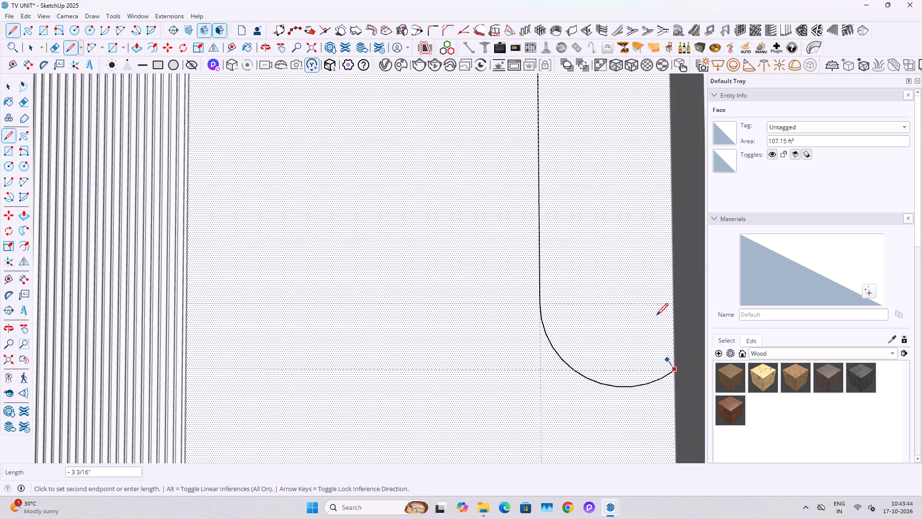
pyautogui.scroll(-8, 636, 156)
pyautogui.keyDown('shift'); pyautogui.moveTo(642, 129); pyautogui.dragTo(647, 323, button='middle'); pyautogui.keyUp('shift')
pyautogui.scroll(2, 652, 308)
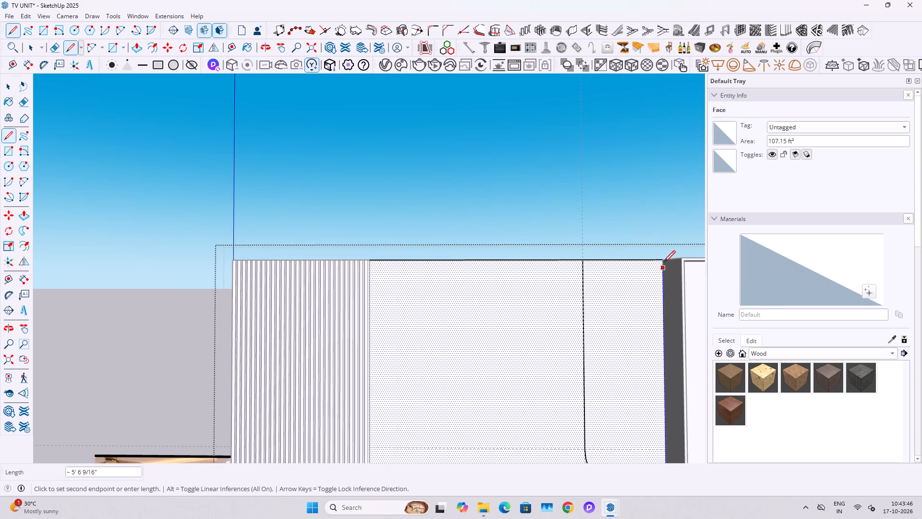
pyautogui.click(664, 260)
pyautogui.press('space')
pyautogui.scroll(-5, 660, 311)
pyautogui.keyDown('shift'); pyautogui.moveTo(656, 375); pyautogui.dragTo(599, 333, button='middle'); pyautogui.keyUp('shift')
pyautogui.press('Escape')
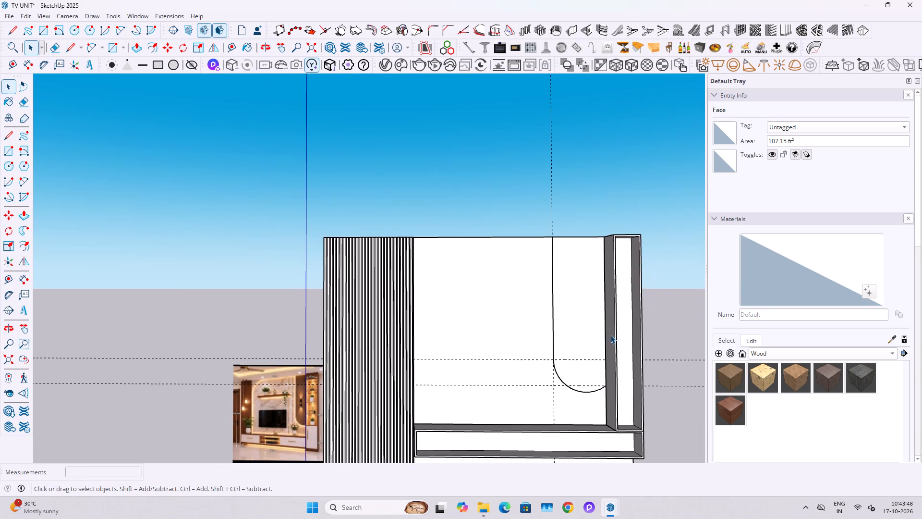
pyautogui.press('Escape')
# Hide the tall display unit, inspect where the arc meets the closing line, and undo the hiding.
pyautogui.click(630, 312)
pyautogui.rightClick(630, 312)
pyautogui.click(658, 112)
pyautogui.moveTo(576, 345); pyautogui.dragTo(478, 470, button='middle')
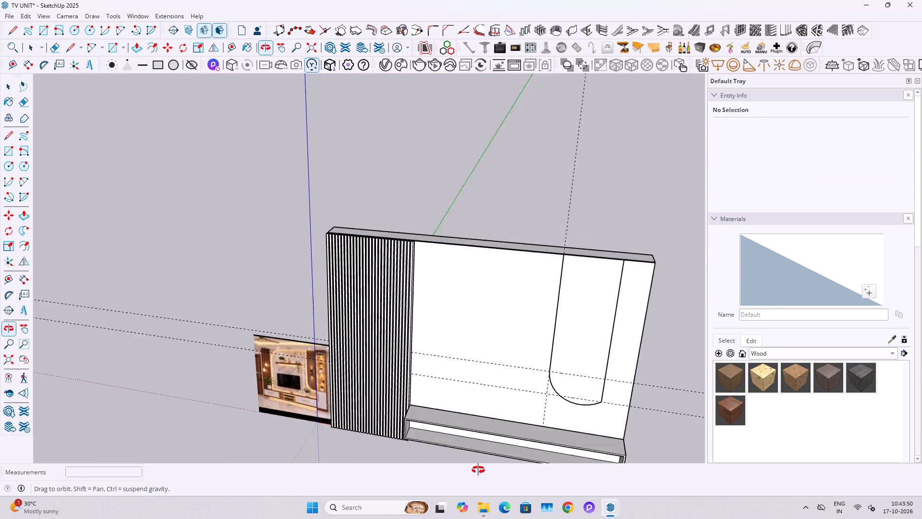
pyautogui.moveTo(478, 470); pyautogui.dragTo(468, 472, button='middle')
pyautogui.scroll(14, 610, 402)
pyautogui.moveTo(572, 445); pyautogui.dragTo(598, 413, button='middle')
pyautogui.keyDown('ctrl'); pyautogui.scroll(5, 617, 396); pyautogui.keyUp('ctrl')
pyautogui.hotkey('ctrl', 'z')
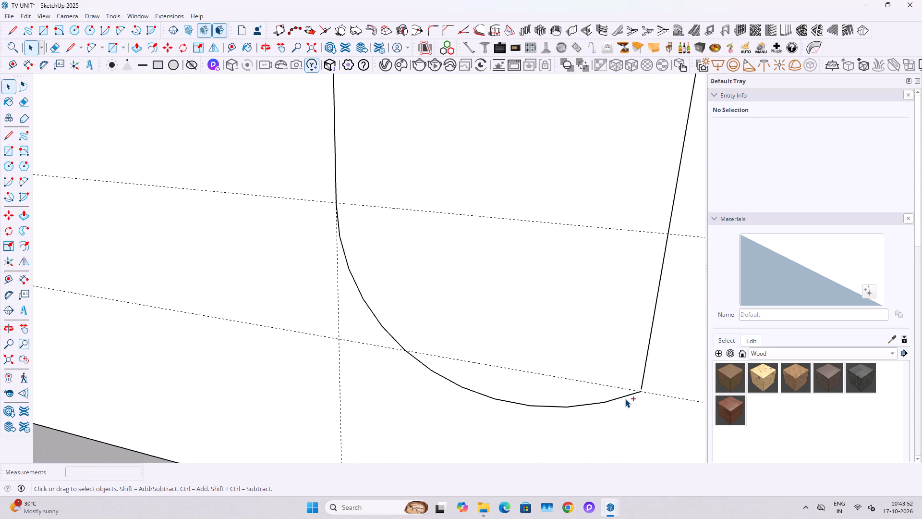
# Hide the tall display unit group.
pyautogui.click(660, 389)
pyautogui.rightClick(660, 388)
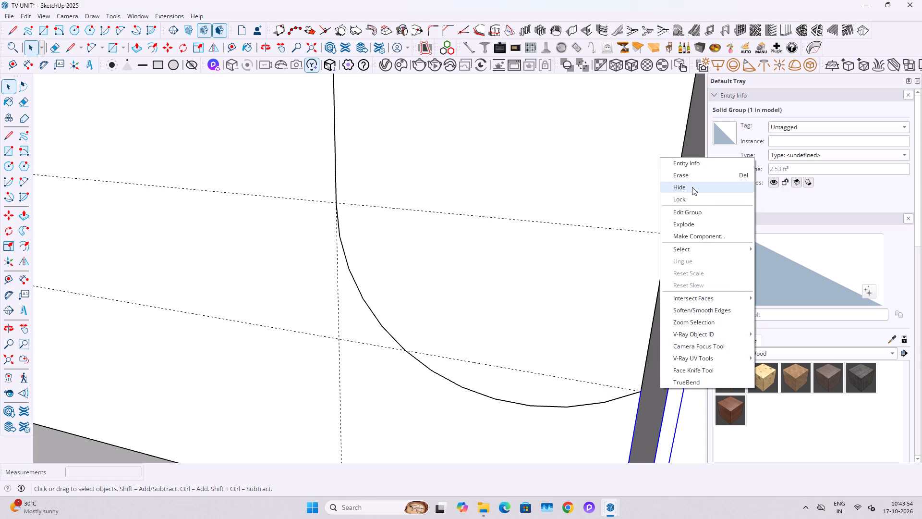
pyautogui.click(691, 187)
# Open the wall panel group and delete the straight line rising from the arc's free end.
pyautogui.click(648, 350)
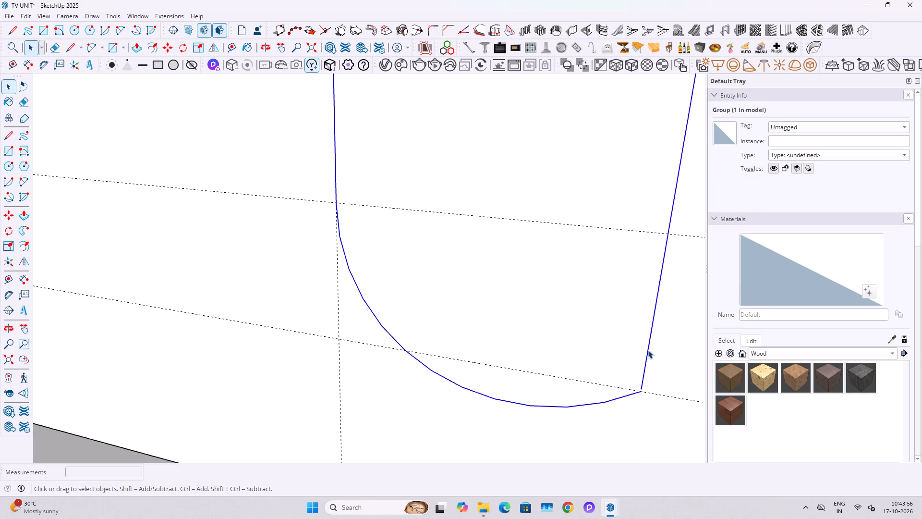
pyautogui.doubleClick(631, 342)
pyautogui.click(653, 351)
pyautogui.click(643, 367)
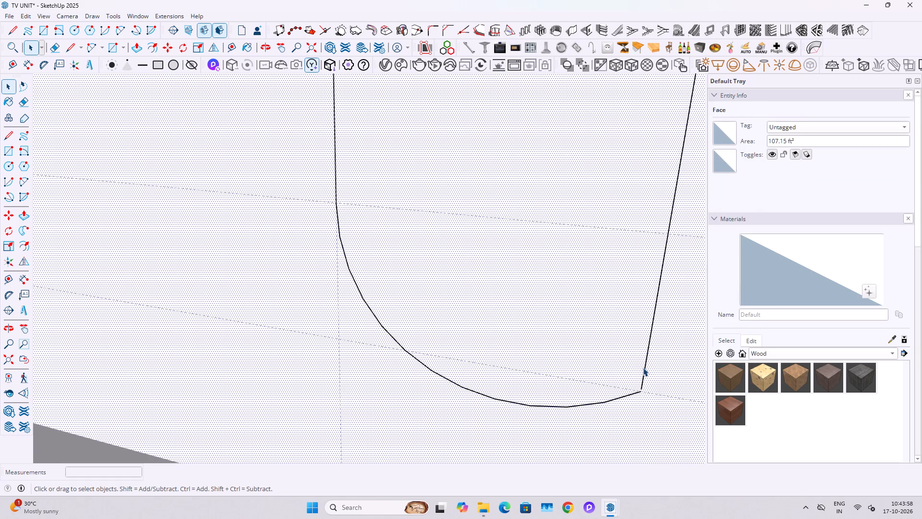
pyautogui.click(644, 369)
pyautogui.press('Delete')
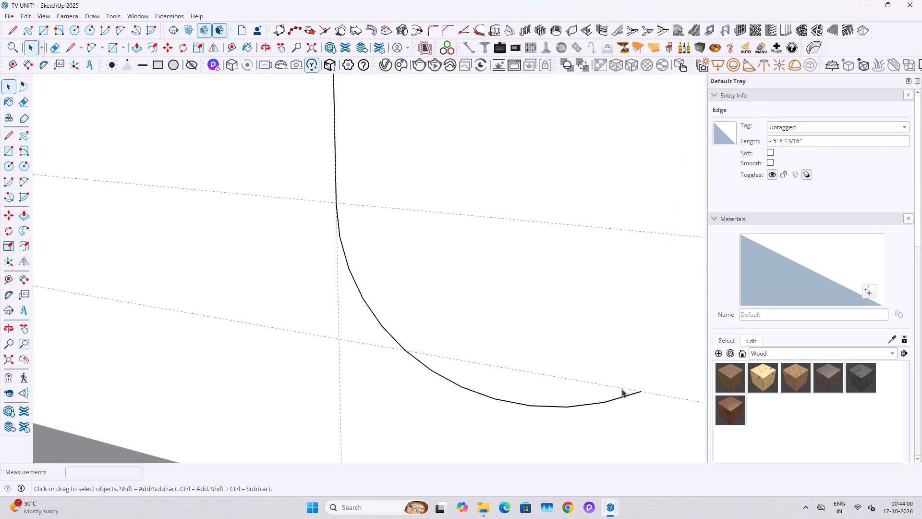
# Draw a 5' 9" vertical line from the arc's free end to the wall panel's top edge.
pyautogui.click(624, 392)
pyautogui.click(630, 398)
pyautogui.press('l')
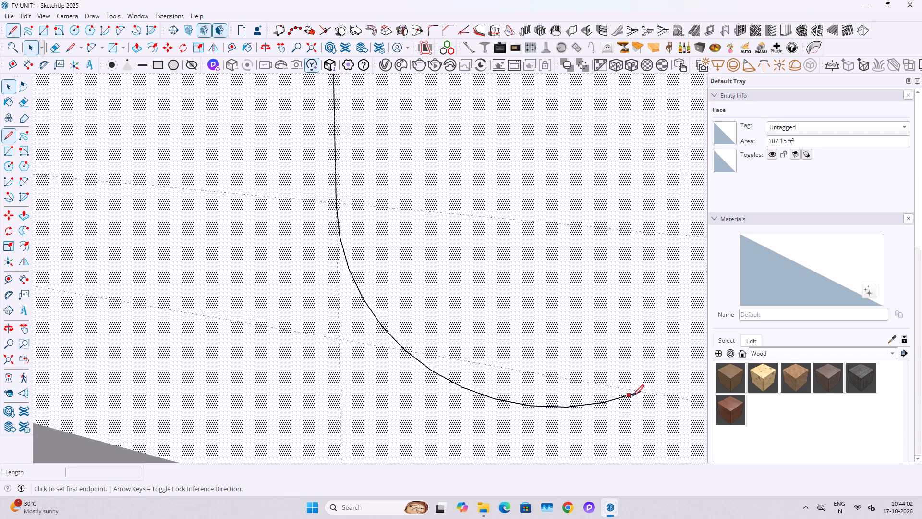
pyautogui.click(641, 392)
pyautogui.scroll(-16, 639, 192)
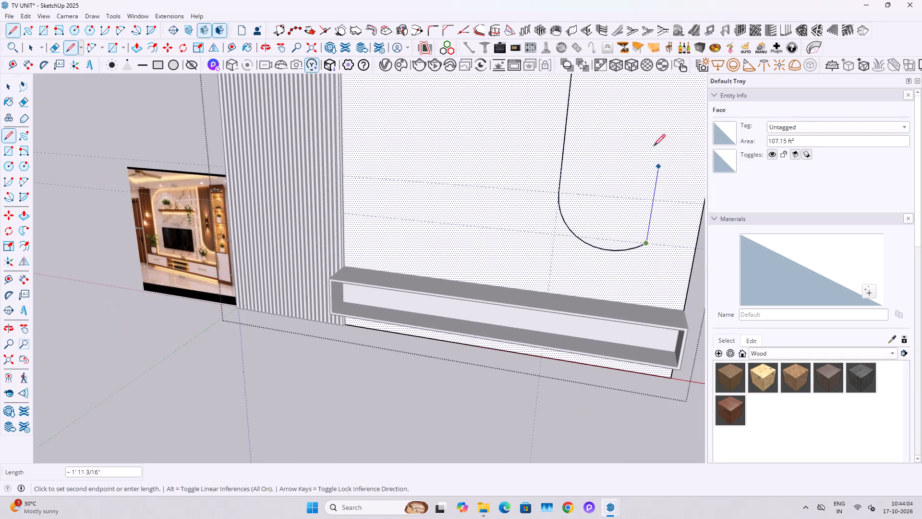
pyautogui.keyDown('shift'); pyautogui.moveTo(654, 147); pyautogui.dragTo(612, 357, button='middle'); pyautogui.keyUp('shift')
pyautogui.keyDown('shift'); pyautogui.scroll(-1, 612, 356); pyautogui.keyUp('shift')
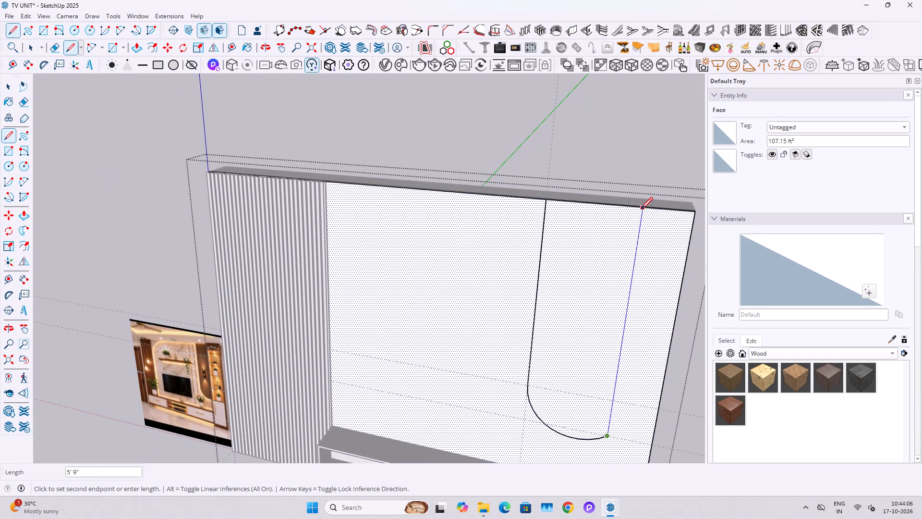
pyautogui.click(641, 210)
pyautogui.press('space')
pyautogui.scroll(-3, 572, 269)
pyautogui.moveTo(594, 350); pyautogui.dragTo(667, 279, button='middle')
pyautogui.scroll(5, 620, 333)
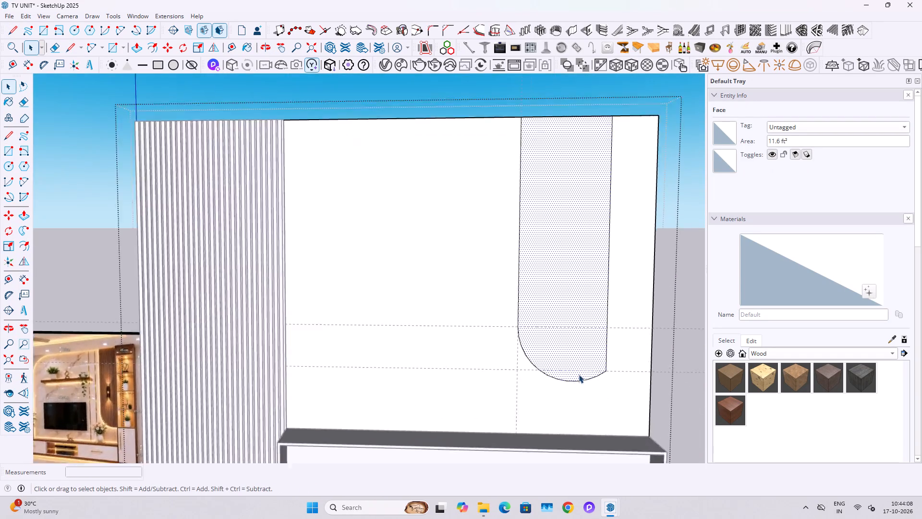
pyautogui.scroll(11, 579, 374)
# Undo the closing line and the preceding edits, back to before the arc was drawn.
pyautogui.hotkey('ctrl', 'z')
pyautogui.hotkey('ctrl', 'z')
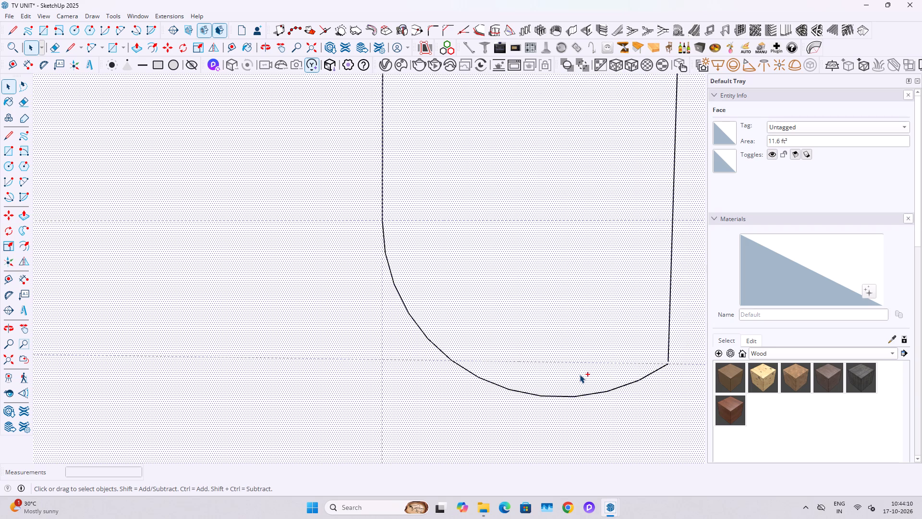
pyautogui.hotkey('ctrl', 'z')
pyautogui.hotkey('ctrl', 'z')
pyautogui.hotkey('ctrl', 'z')
pyautogui.hotkey('ctrl', 'z')
pyautogui.hotkey('ctrl', 'z')
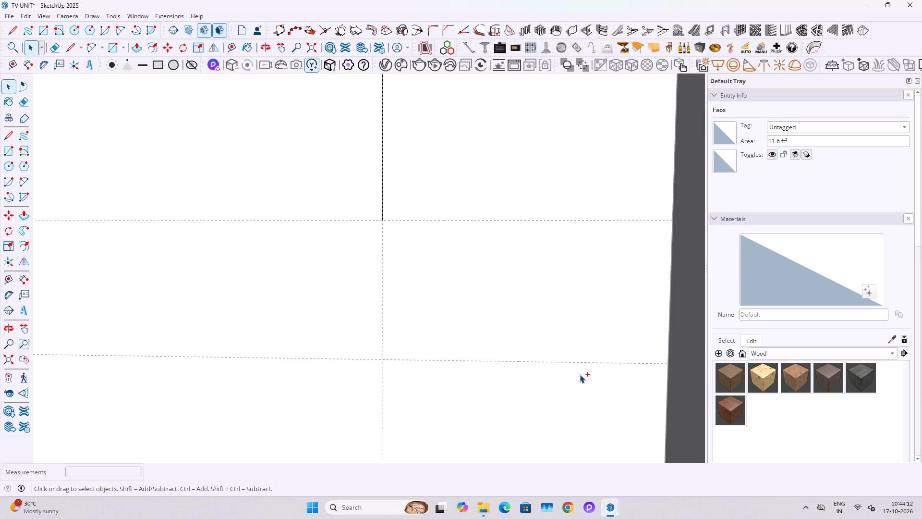
# Hide the tall display unit group standing in front of the wall panel.
pyautogui.scroll(-7, 526, 366)
pyautogui.click(622, 323)
pyautogui.press('Escape')
pyautogui.press('Escape')
pyautogui.click(604, 321)
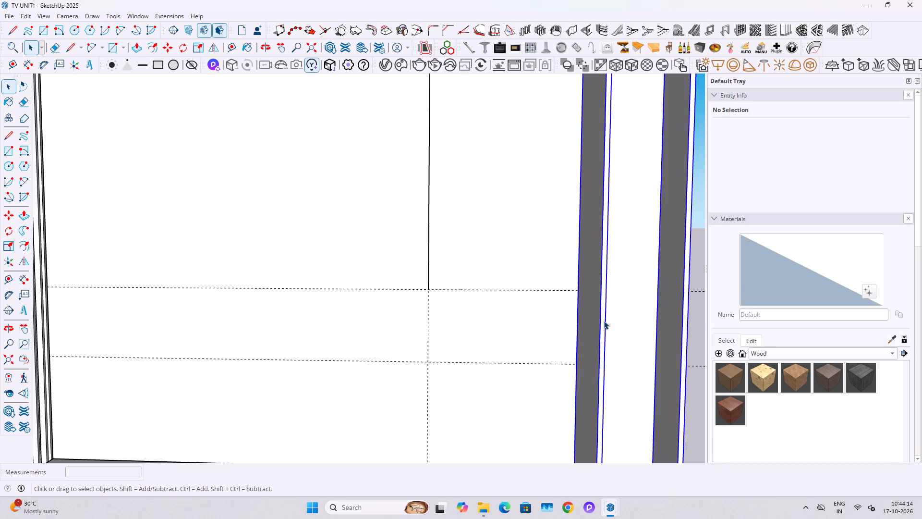
pyautogui.rightClick(604, 320)
pyautogui.click(632, 113)
# Open the wall panel group and place a vertical guide 1' inward from the panel's outer side edge.
pyautogui.doubleClick(573, 177)
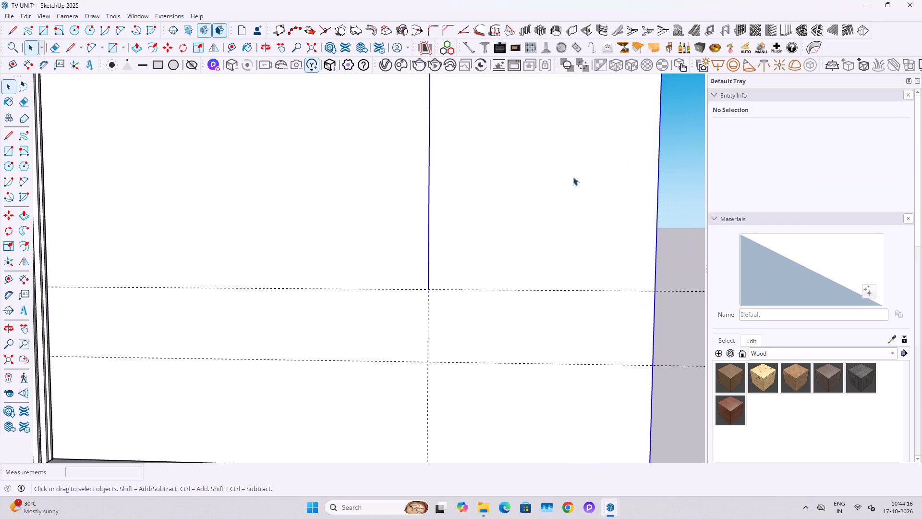
pyautogui.click(541, 205)
pyautogui.scroll(3, 463, 271)
pyautogui.scroll(-6, 459, 286)
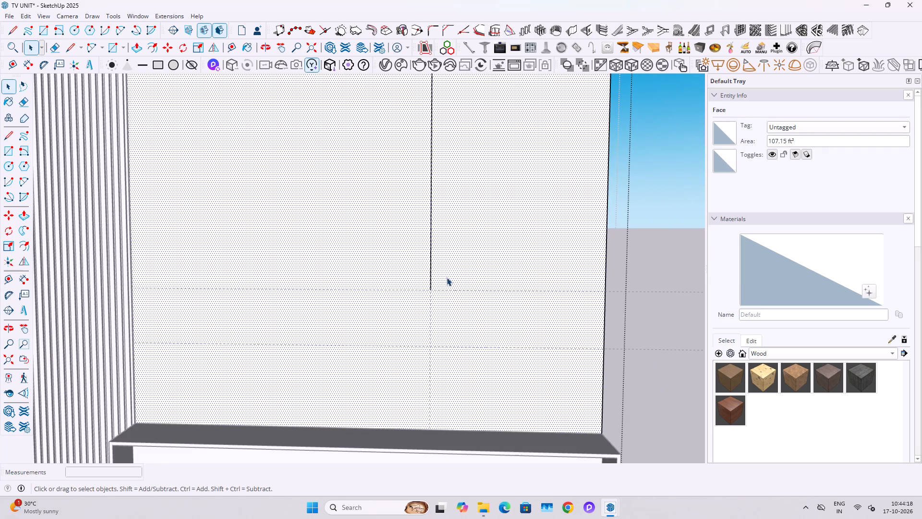
pyautogui.press('t')
pyautogui.click(604, 248)
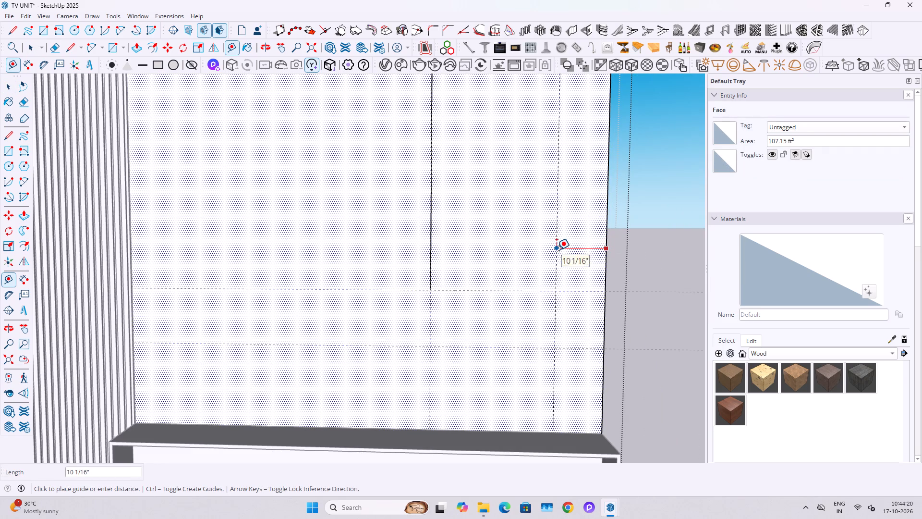
pyautogui.write("1'")
pyautogui.press('Return')
pyautogui.press('space')
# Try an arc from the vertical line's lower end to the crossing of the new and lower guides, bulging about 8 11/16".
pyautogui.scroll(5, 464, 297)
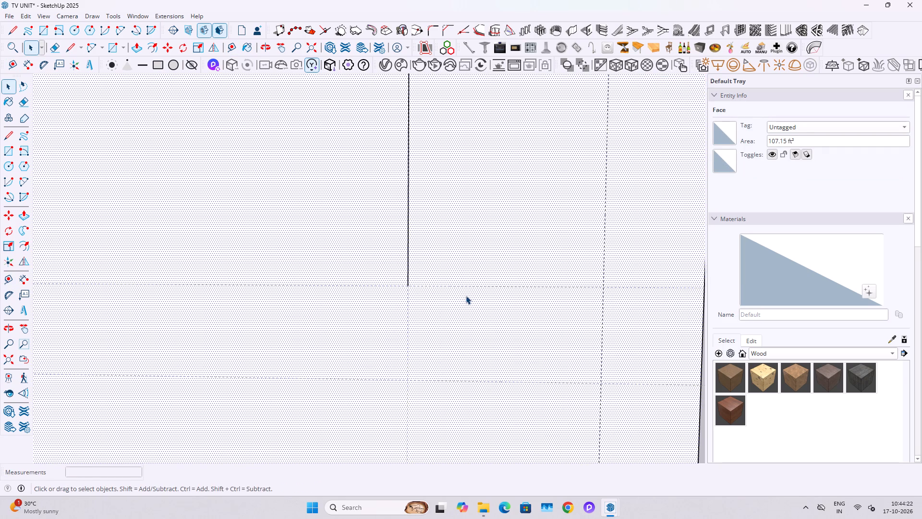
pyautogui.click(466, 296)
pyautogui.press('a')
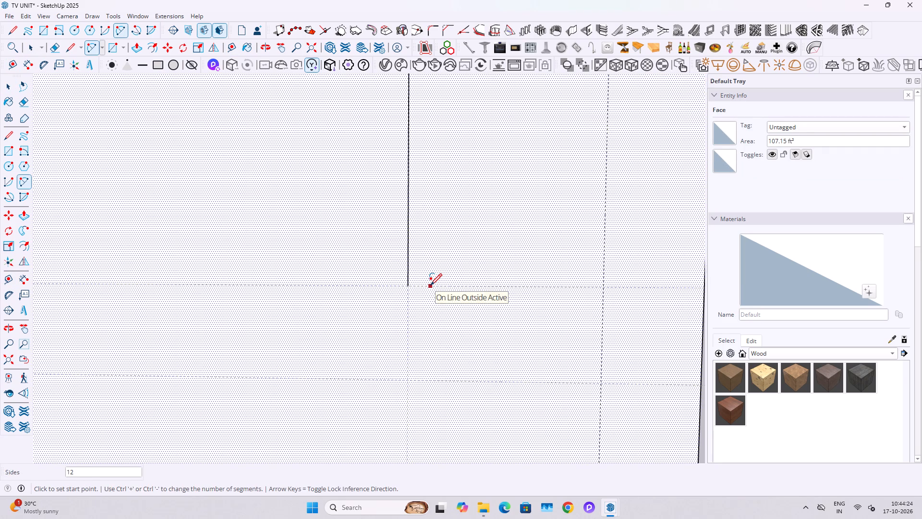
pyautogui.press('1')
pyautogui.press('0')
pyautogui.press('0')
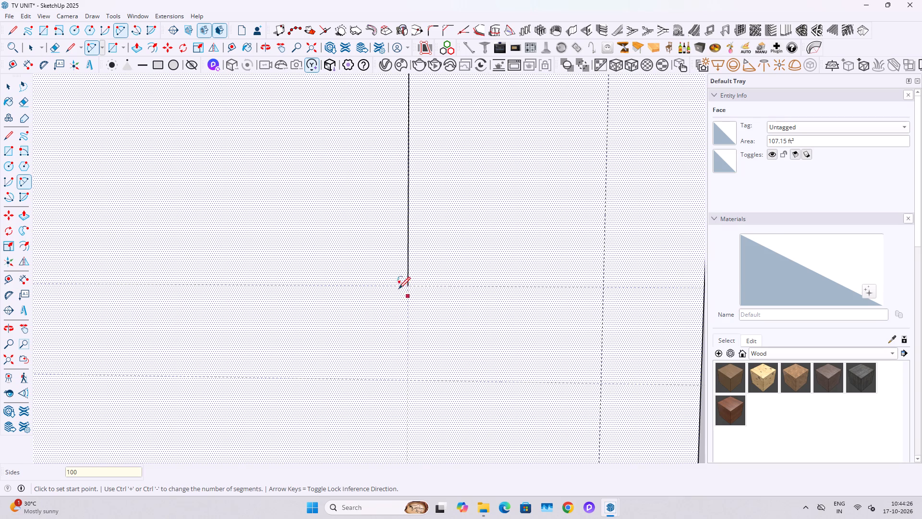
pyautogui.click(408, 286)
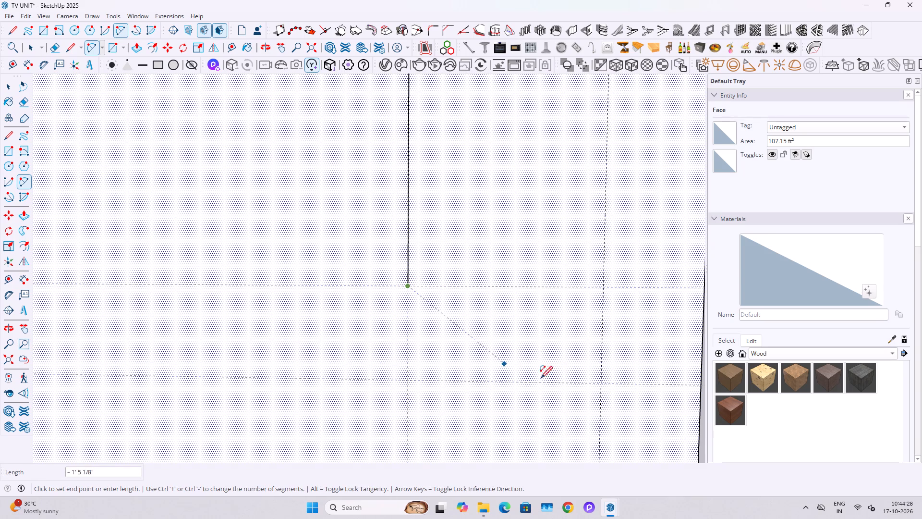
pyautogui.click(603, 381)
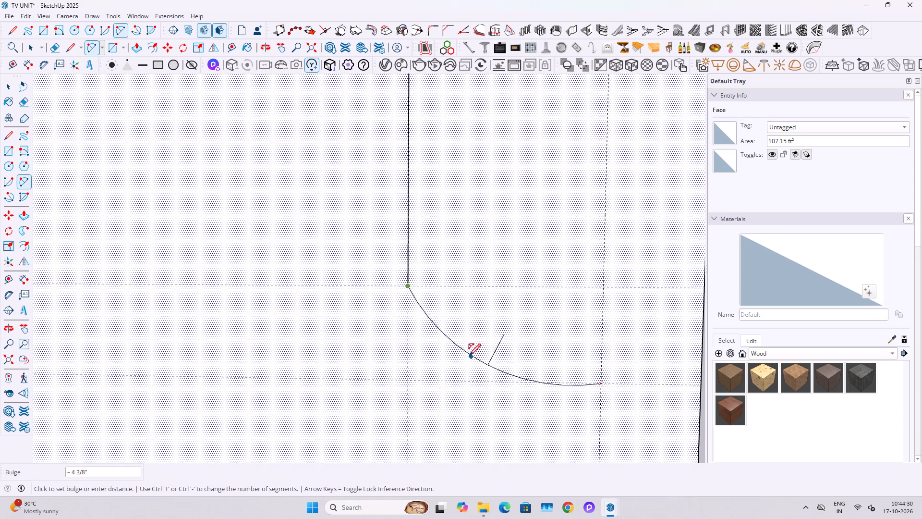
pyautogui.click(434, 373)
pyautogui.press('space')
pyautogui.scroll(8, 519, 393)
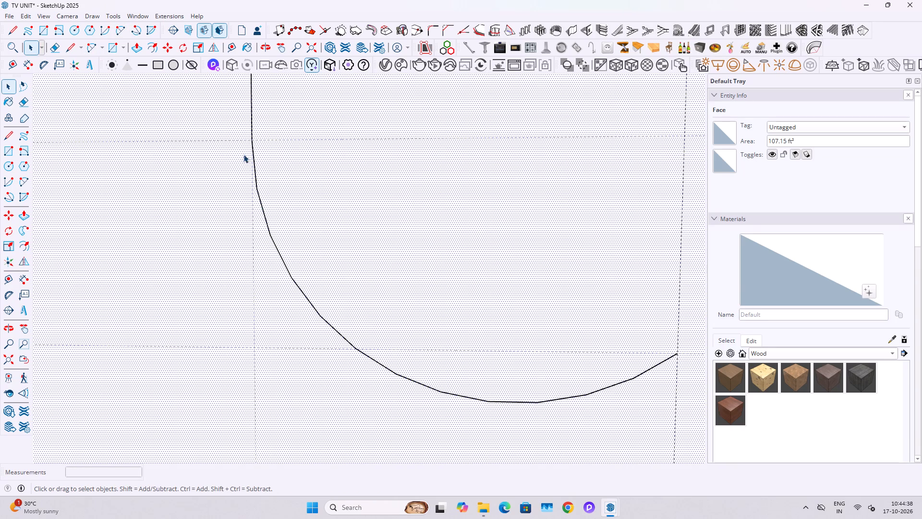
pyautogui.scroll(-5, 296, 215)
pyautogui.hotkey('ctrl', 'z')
# Draw a two-point arc set to 200 sides from the vertical line's lower end to the crossing of the new and lower guides.
pyautogui.press('a')
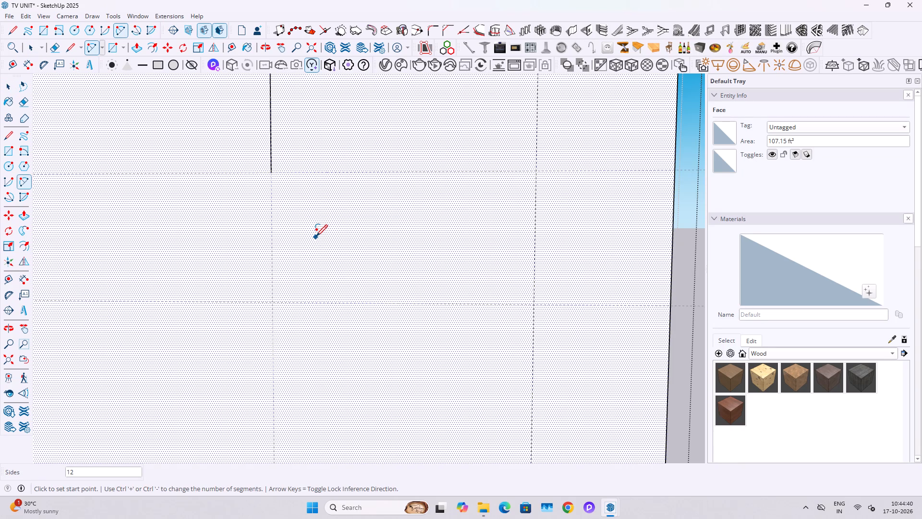
pyautogui.write('200')
pyautogui.press('Return')
pyautogui.click(271, 173)
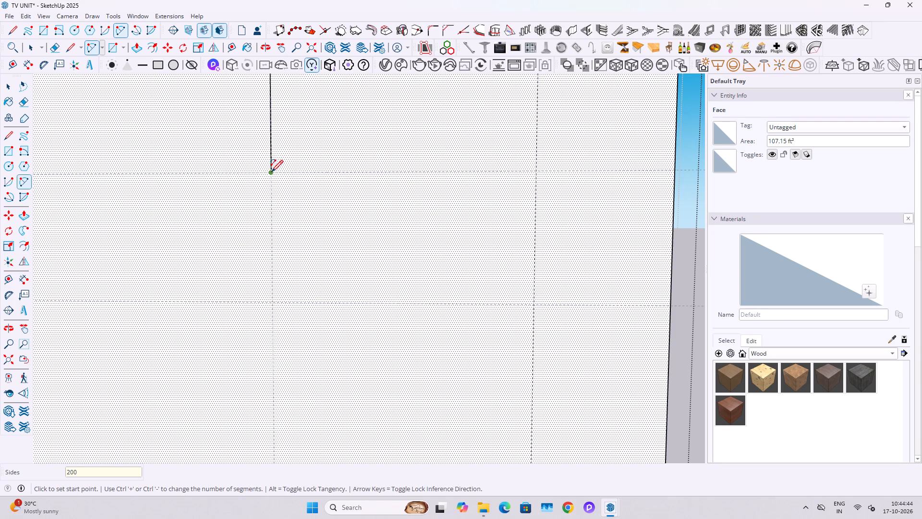
pyautogui.moveTo(534, 305); pyautogui.dragTo(517, 304)
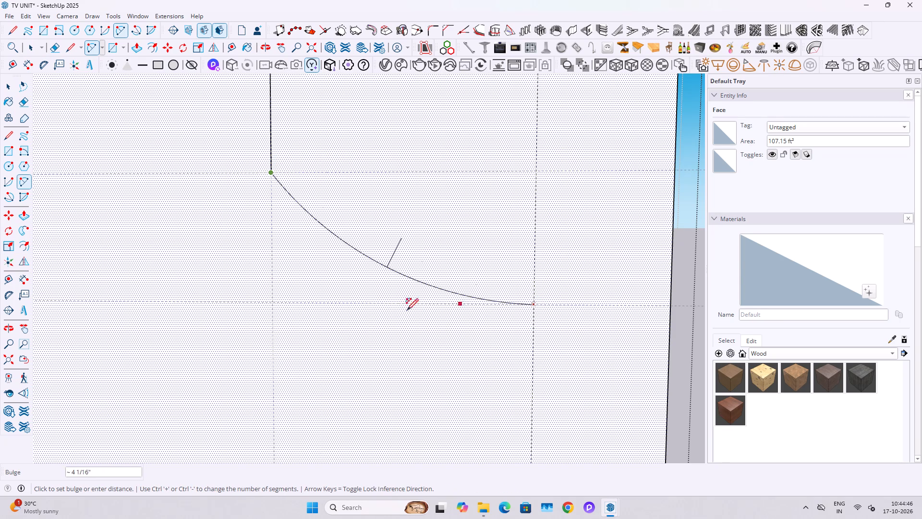
pyautogui.click(373, 325)
pyautogui.scroll(4, 432, 354)
pyautogui.press('space')
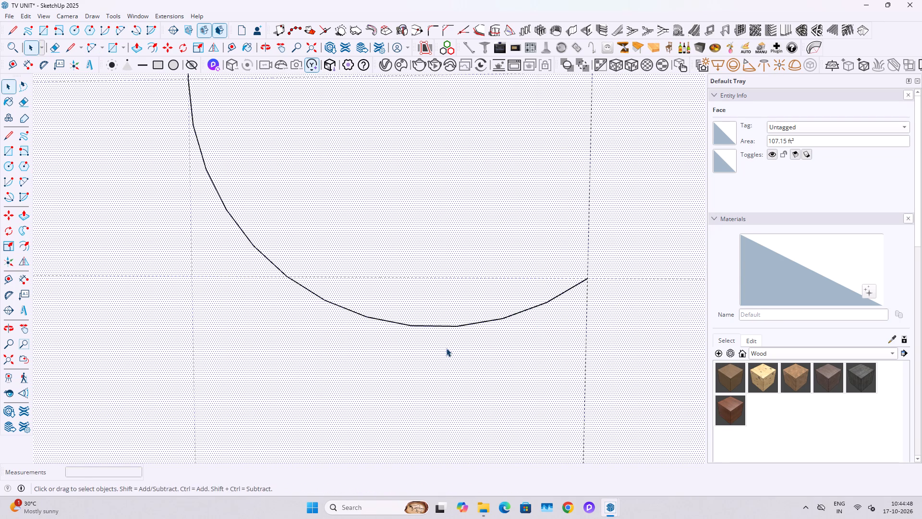
# Close the curved section with a 5' 9" line from the arc's free end along the guide to the panel's top edge.
pyautogui.moveTo(446, 348); pyautogui.dragTo(487, 430, button='middle')
pyautogui.scroll(-12, 488, 399)
pyautogui.press(';')
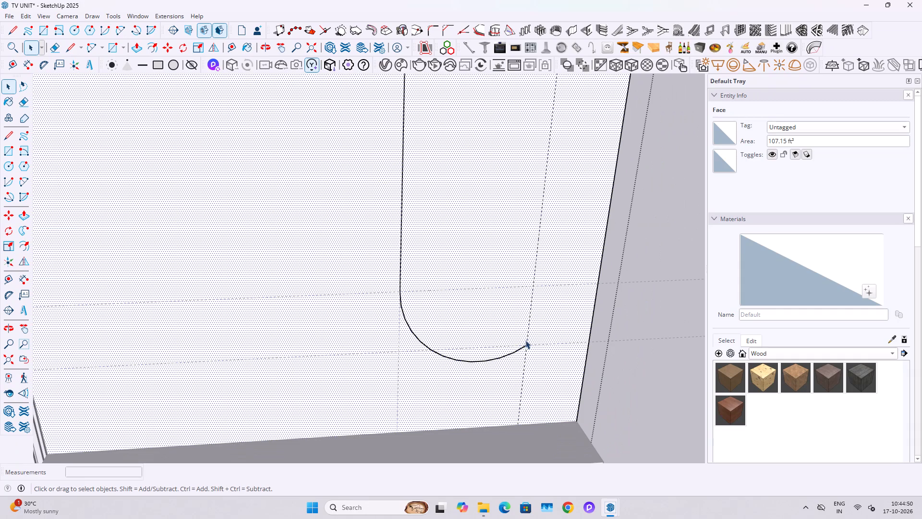
pyautogui.press('l')
pyautogui.click(528, 346)
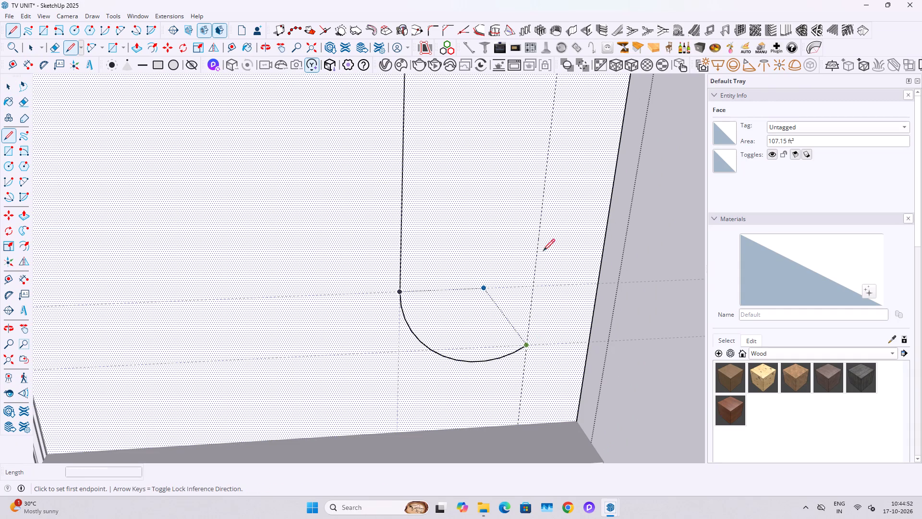
pyautogui.scroll(-8, 545, 239)
pyautogui.scroll(1, 542, 197)
pyautogui.scroll(-4, 541, 192)
pyautogui.keyDown('shift'); pyautogui.moveTo(555, 155); pyautogui.dragTo(544, 225, button='middle'); pyautogui.keyUp('shift')
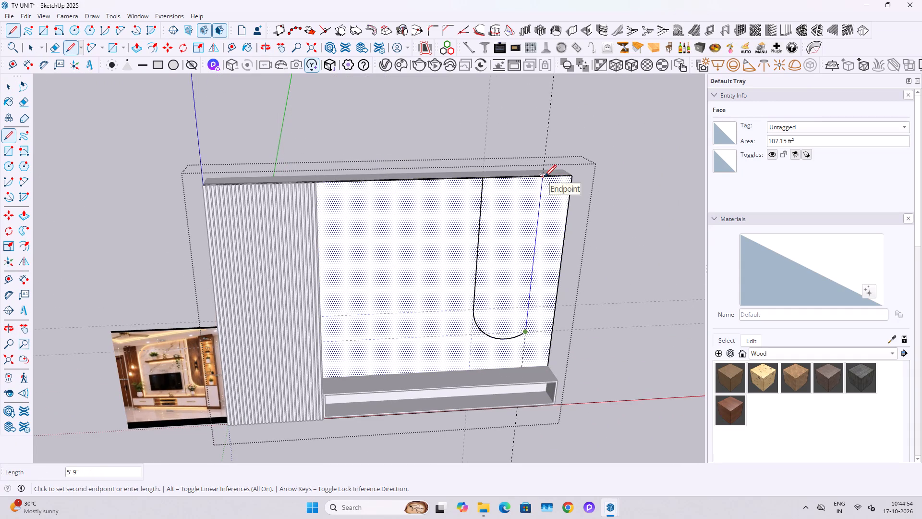
pyautogui.click(545, 178)
pyautogui.press('space')
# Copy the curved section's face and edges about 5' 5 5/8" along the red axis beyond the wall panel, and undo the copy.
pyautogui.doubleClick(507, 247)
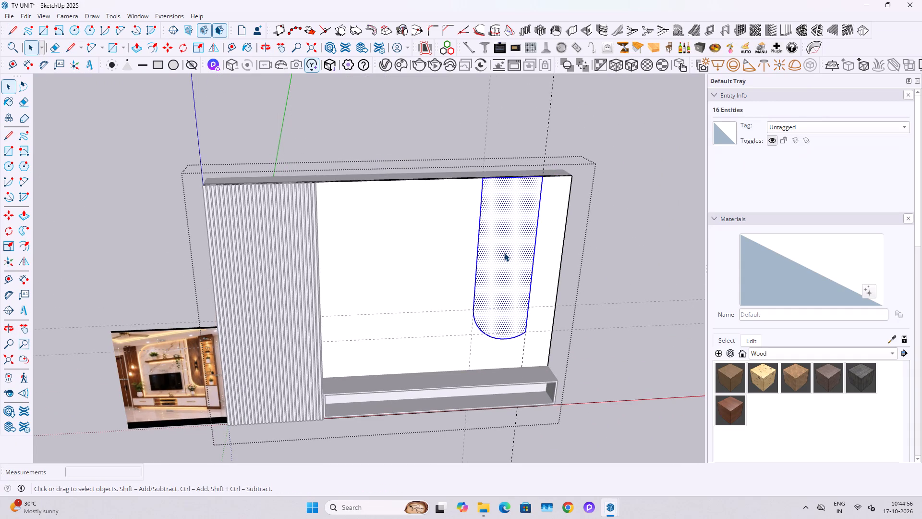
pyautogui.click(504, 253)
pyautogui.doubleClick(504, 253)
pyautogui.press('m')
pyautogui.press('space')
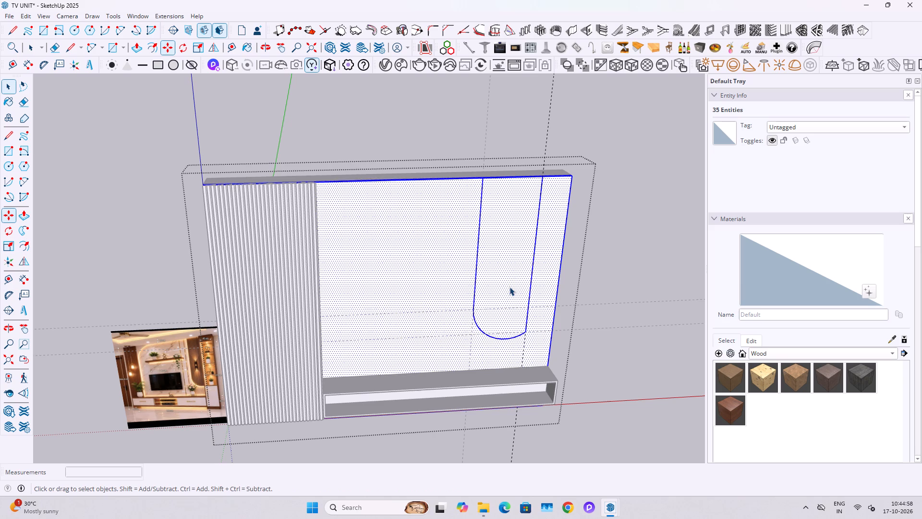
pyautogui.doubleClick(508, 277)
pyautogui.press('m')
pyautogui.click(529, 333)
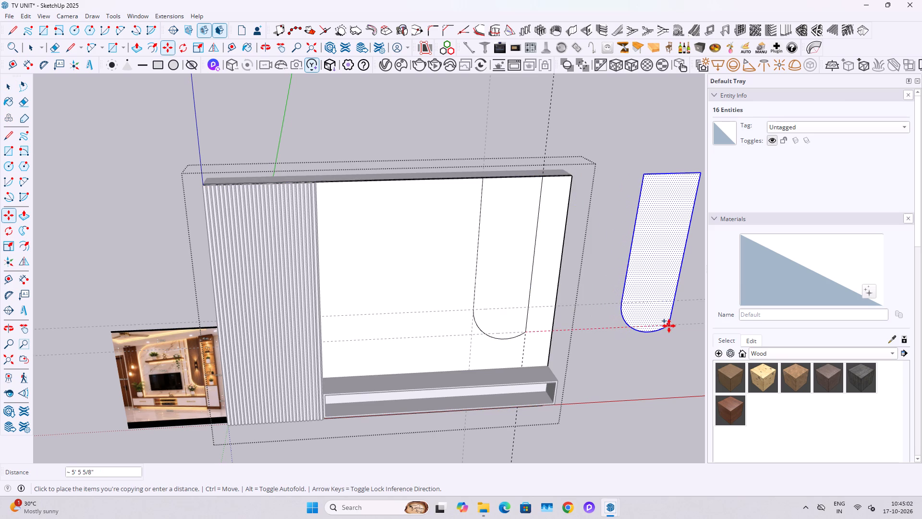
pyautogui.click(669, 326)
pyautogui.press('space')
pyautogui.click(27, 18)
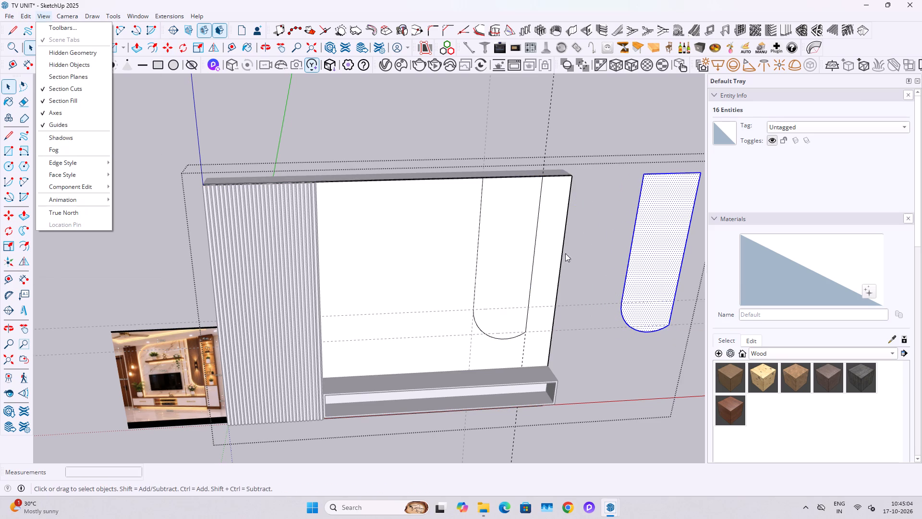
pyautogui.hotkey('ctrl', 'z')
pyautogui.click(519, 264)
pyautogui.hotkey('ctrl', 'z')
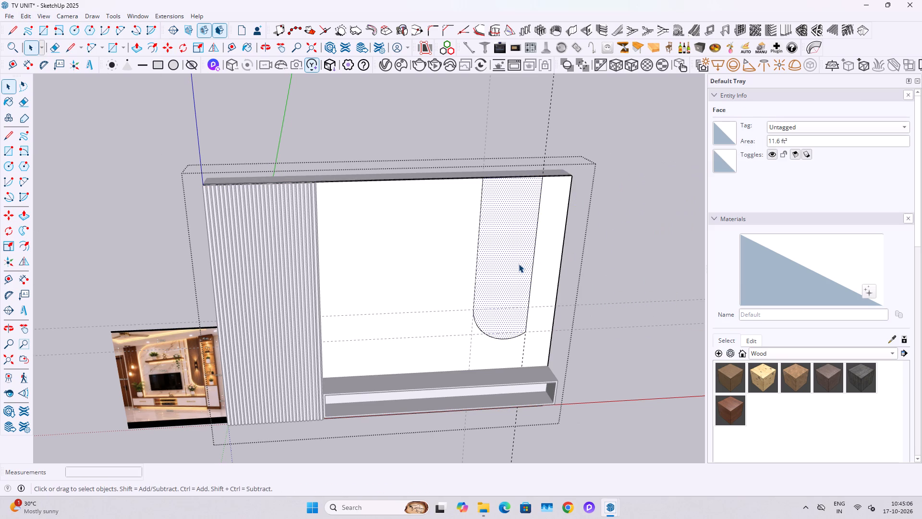
# Copy the curved section's face and edges 4' along the red axis, outside the wall panel, and close the group.
pyautogui.doubleClick(518, 263)
pyautogui.press('m')
pyautogui.keyDown('ctrl'); pyautogui.click(354, 263); pyautogui.keyUp('ctrl')
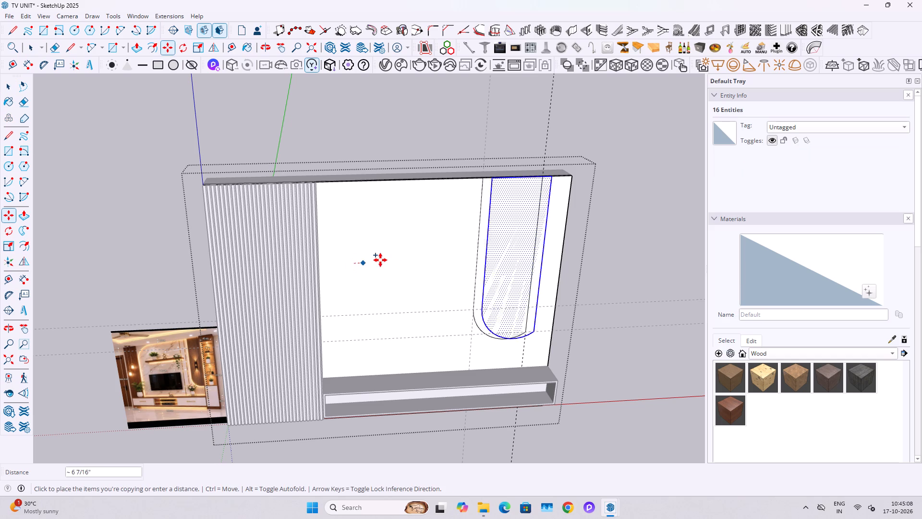
pyautogui.write("8'")
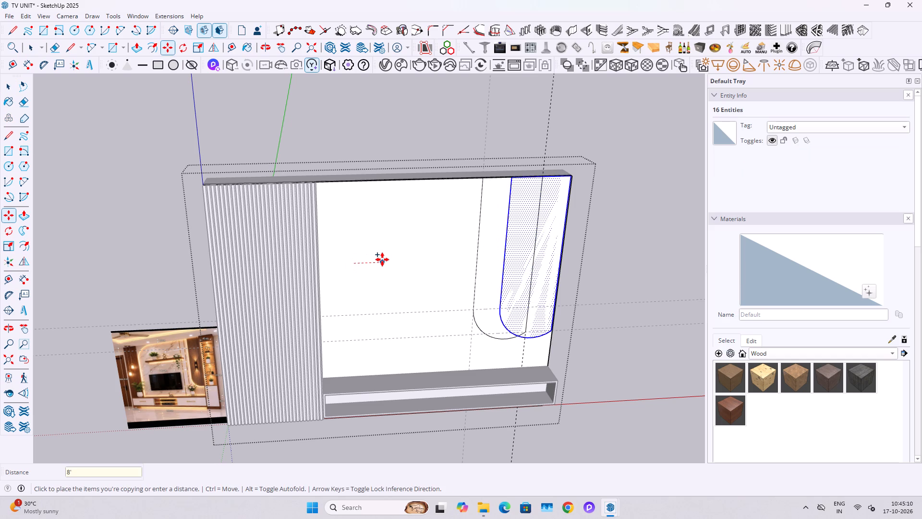
pyautogui.press('BackSpace')
pyautogui.press('BackSpace')
pyautogui.press('BackSpace')
pyautogui.write("4'")
pyautogui.press('Return')
pyautogui.press('space')
pyautogui.scroll(6, 512, 293)
pyautogui.moveTo(521, 360); pyautogui.dragTo(494, 339, button='middle')
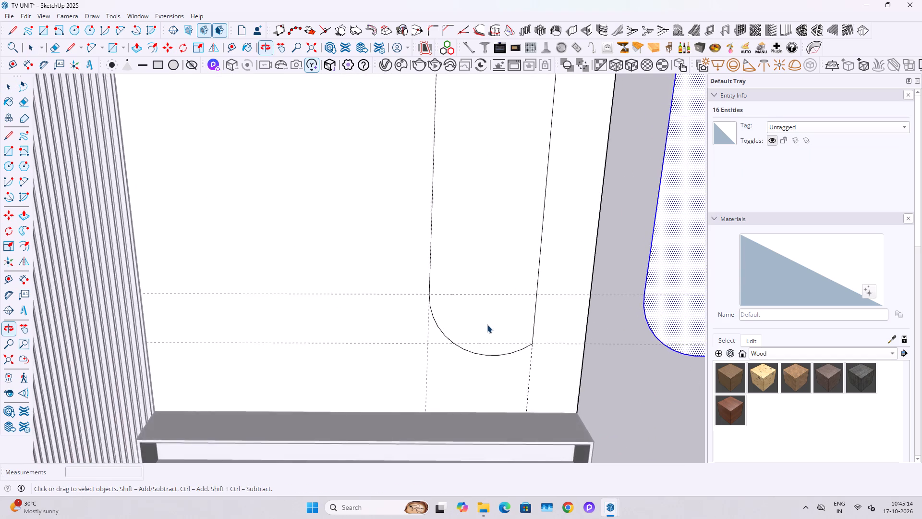
pyautogui.scroll(-7, 486, 324)
pyautogui.press('Escape')
# Unhide the last hidden object, the tall display unit at the end of the wall panel.
pyautogui.click(31, 17)
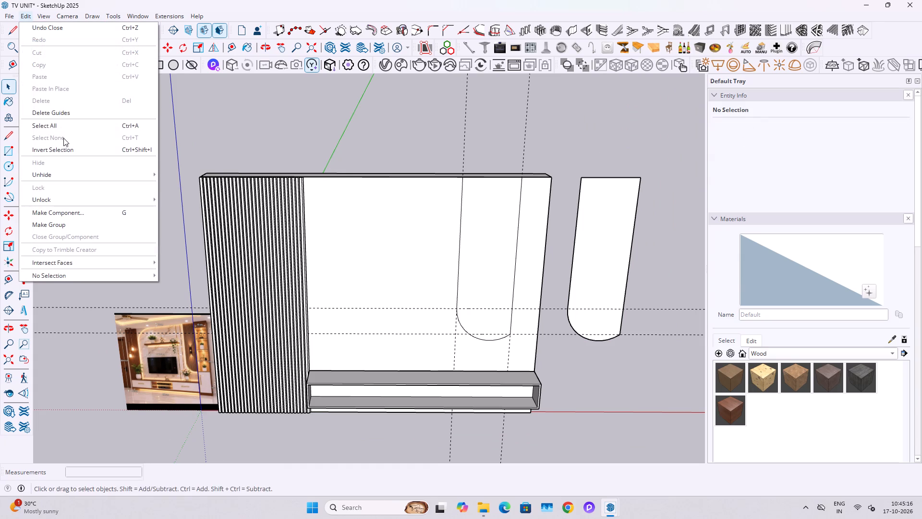
pyautogui.click(69, 178)
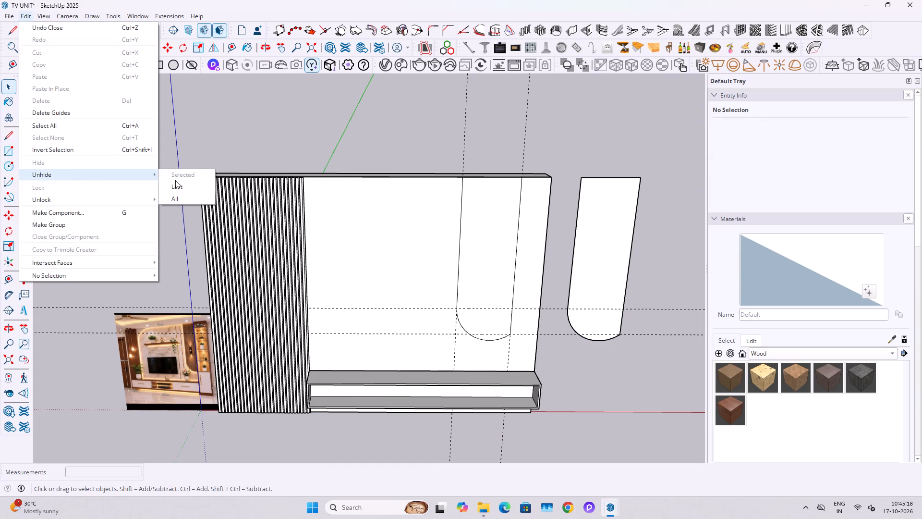
pyautogui.click(194, 185)
# Create vertical louvres on the copied curved face: depth 1", thickness 1", spacing 1.5", angle 0, located at the front.
pyautogui.moveTo(520, 323); pyautogui.dragTo(501, 278, button='middle')
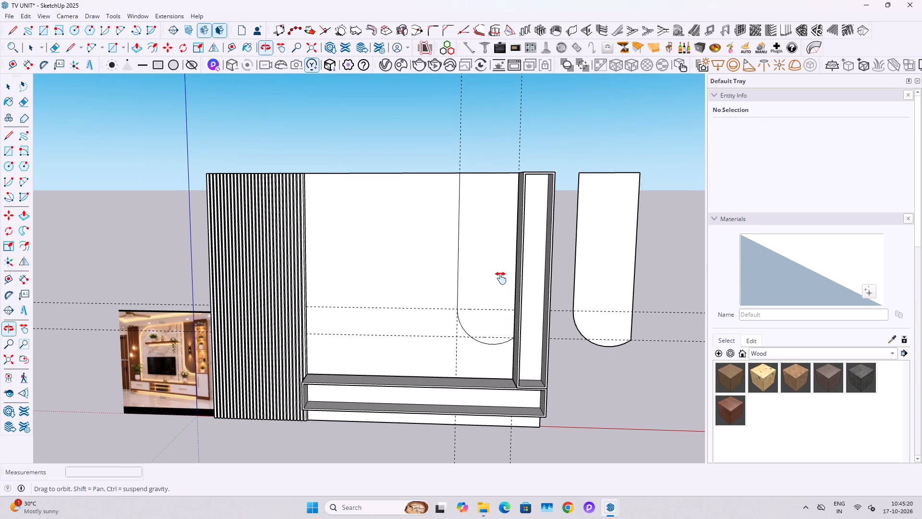
pyautogui.moveTo(501, 278); pyautogui.dragTo(420, 293, button='middle')
pyautogui.doubleClick(505, 269)
pyautogui.scroll(2, 526, 256)
pyautogui.doubleClick(525, 252)
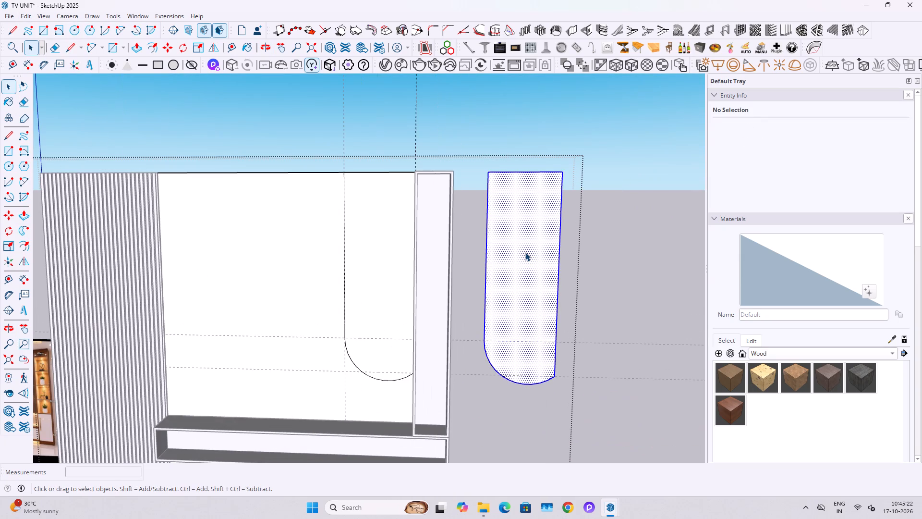
pyautogui.click(792, 32)
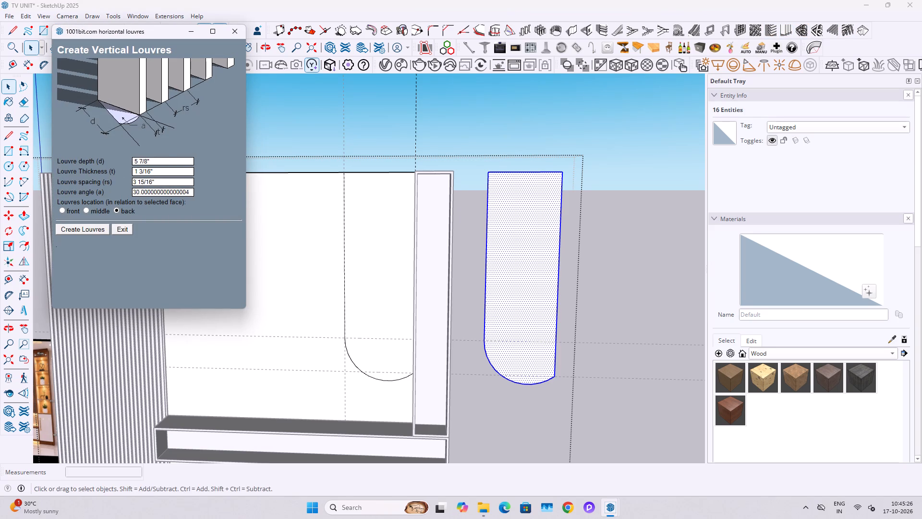
pyautogui.click(166, 160)
pyautogui.write('1"')
pyautogui.press('Return')
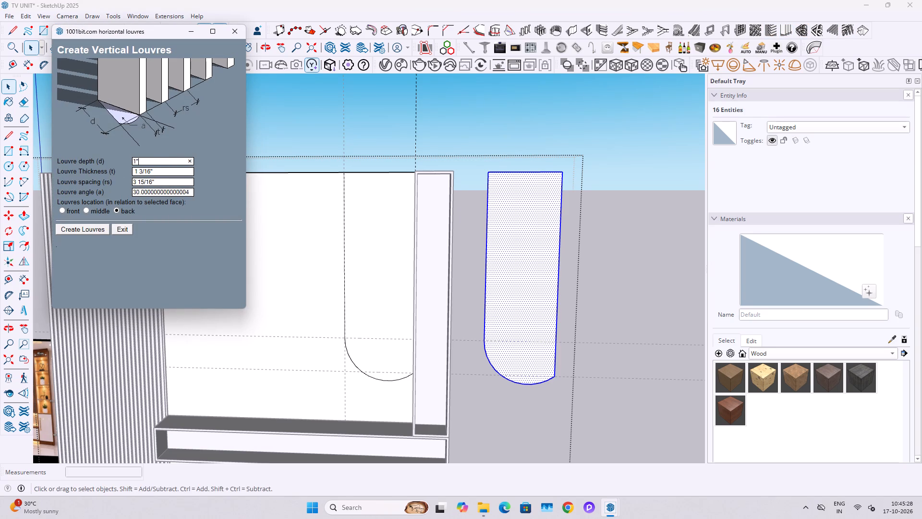
pyautogui.click(159, 172)
pyautogui.write('1"')
pyautogui.press('Return')
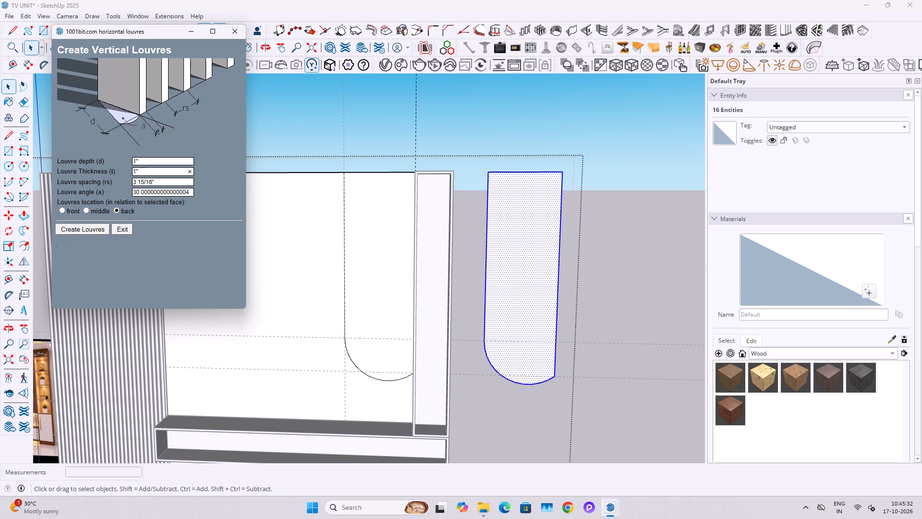
pyautogui.click(160, 184)
pyautogui.write('1.5"')
pyautogui.press('Return')
pyautogui.click(157, 196)
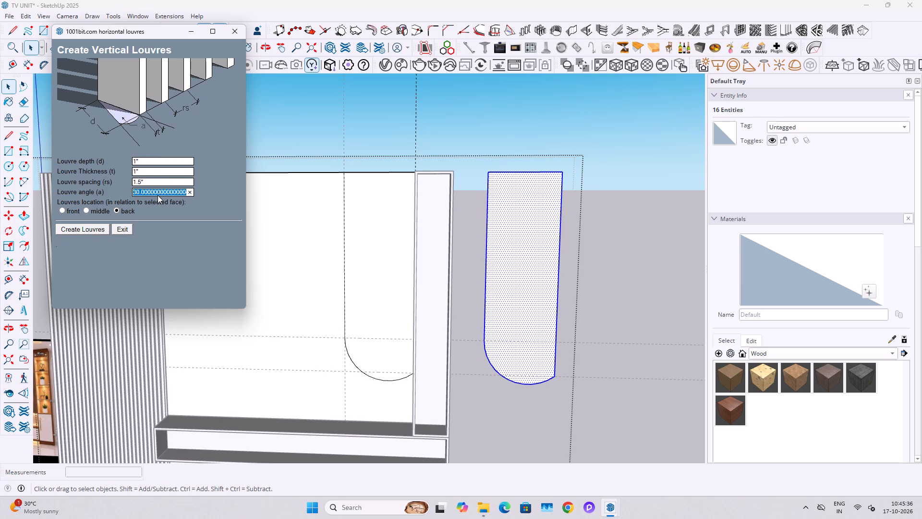
pyautogui.press('0')
pyautogui.click(66, 210)
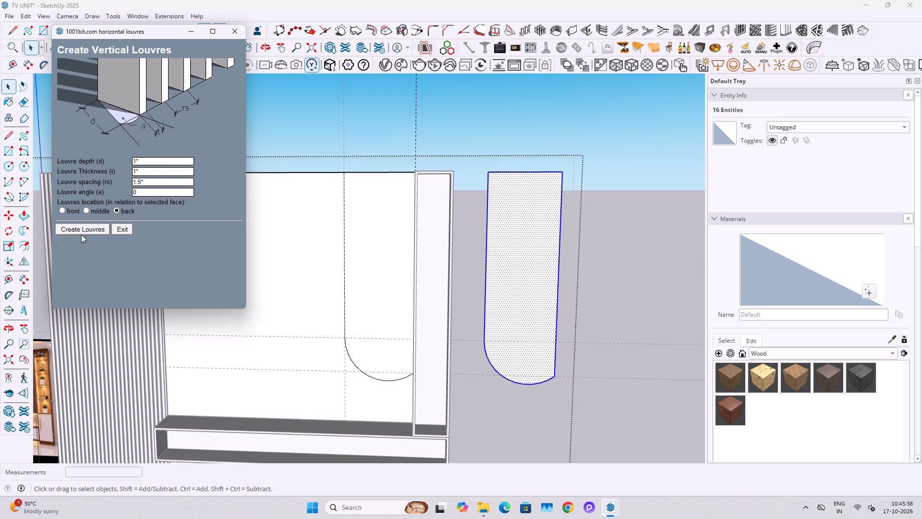
pyautogui.click(61, 210)
pyautogui.click(73, 229)
pyautogui.click(512, 301)
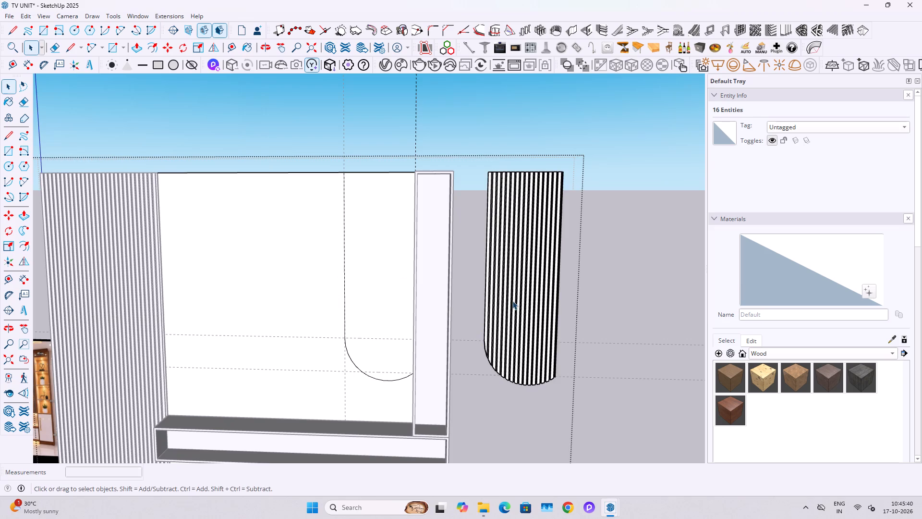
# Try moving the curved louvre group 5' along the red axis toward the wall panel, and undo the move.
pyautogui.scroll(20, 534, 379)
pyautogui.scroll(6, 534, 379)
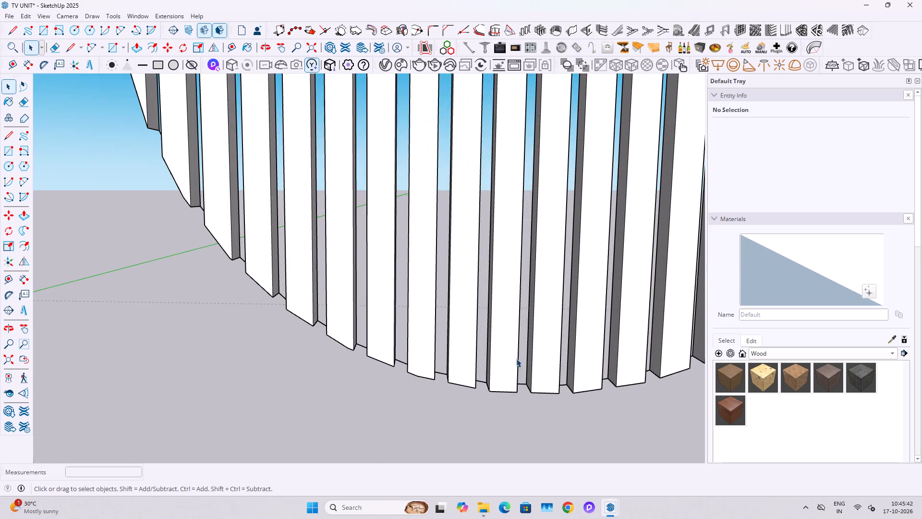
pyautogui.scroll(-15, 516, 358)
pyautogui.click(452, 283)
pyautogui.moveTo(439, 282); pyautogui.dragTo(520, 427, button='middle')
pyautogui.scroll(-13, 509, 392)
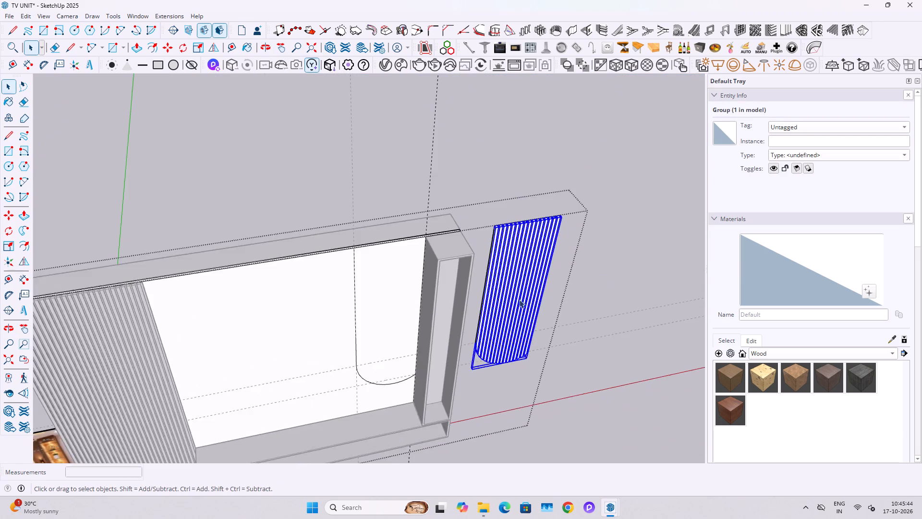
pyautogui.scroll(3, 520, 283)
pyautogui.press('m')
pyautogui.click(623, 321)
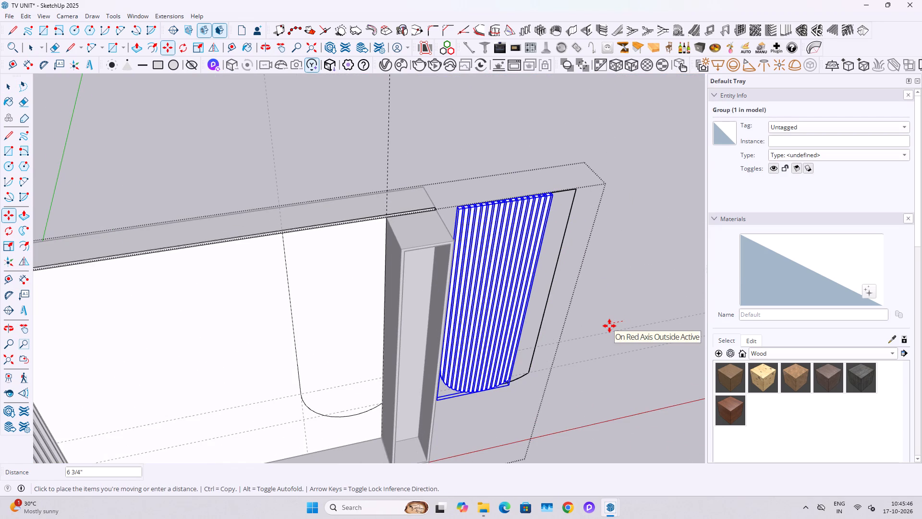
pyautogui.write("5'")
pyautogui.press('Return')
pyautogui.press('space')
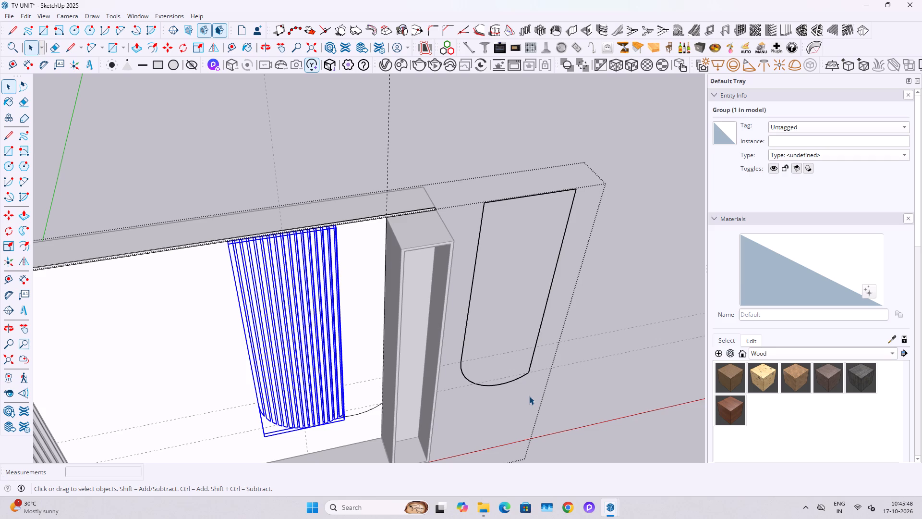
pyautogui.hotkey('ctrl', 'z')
# Move the curved louvre group 4' along the red axis onto the curved section of the wall panel.
pyautogui.click(534, 337)
pyautogui.press('m')
pyautogui.click(612, 380)
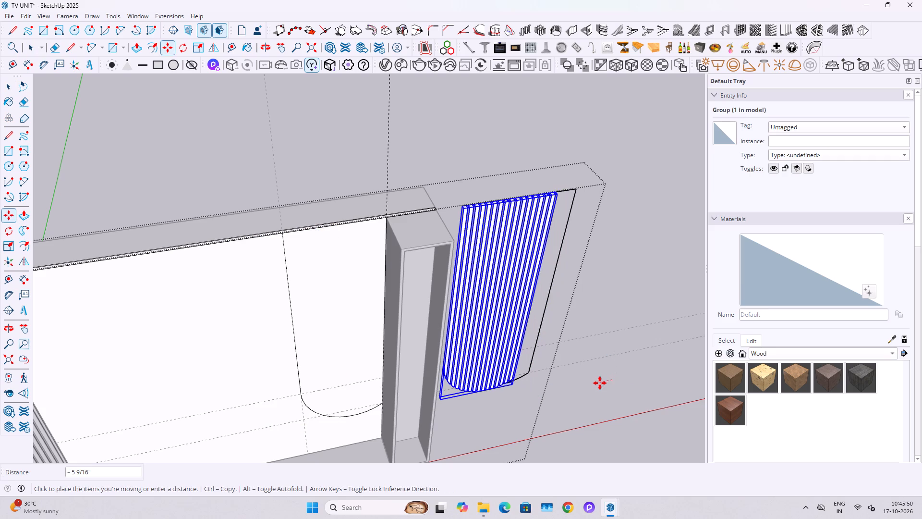
pyautogui.press('5')
pyautogui.press('BackSpace')
pyautogui.write("4'")
pyautogui.press('Return')
pyautogui.press('space')
# Delete the leftover copy of the curved outline outside the wall panel and close the group.
pyautogui.tripleClick(520, 379)
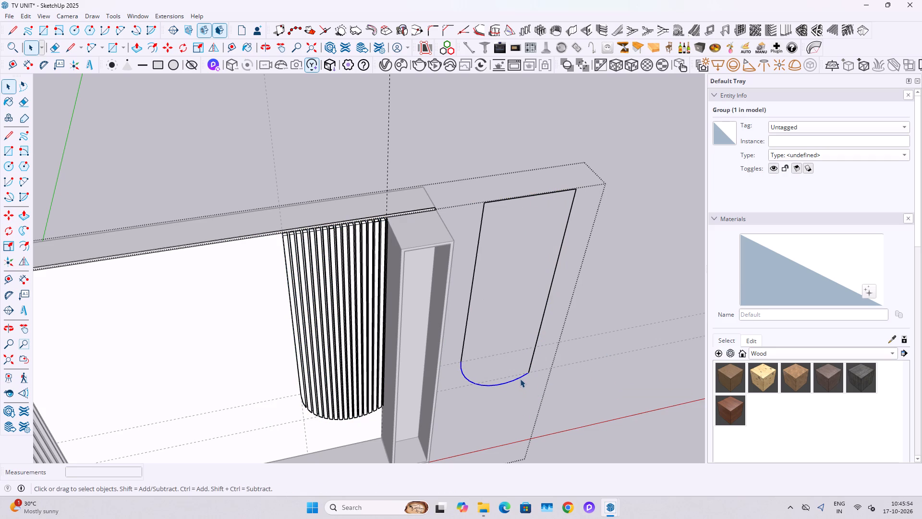
pyautogui.click(520, 379)
pyautogui.press('Delete')
pyautogui.moveTo(363, 328); pyautogui.dragTo(335, 229, button='middle')
pyautogui.press('Escape')
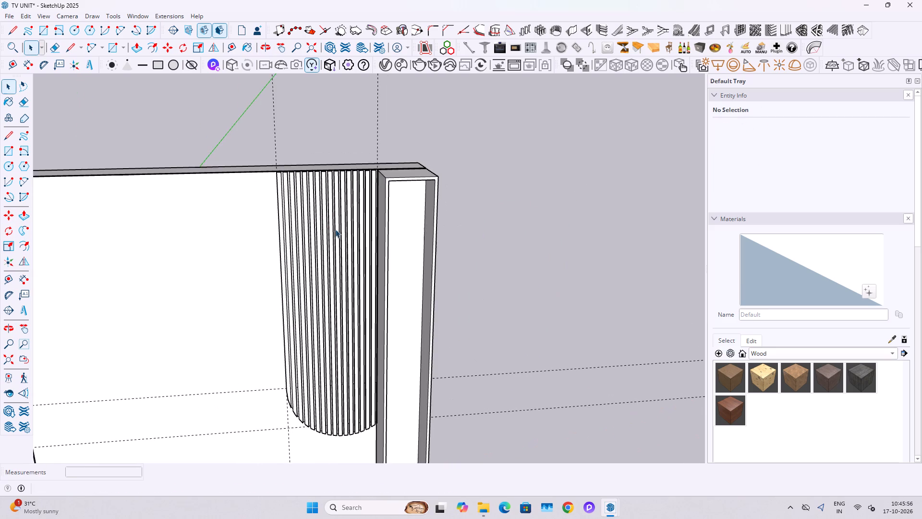
pyautogui.press('Escape')
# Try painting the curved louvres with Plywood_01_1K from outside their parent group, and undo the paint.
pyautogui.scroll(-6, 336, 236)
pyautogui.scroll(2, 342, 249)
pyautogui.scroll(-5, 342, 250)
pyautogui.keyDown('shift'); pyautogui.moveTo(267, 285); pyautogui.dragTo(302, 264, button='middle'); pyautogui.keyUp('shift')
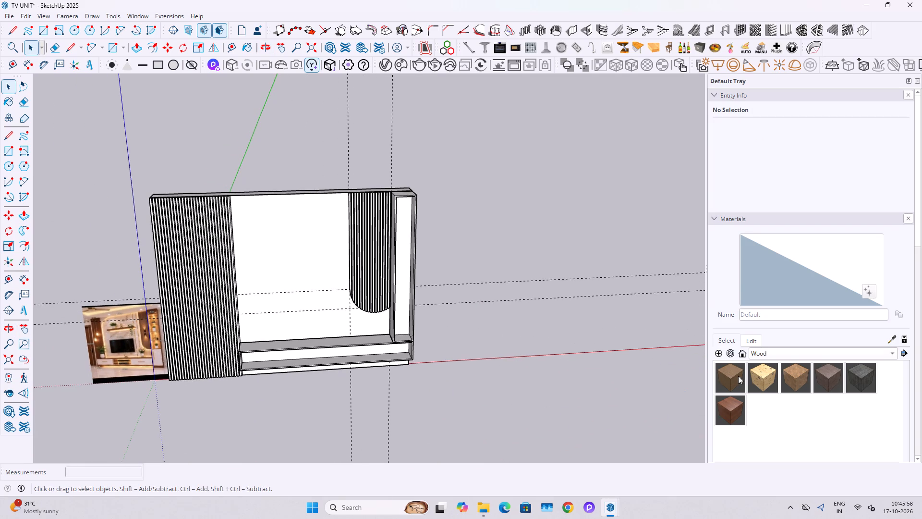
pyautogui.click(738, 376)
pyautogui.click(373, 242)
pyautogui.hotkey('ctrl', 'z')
# Open the wall panel group and paint the curved louvre group with the Plywood_01_1K wood material.
pyautogui.scroll(4, 329, 281)
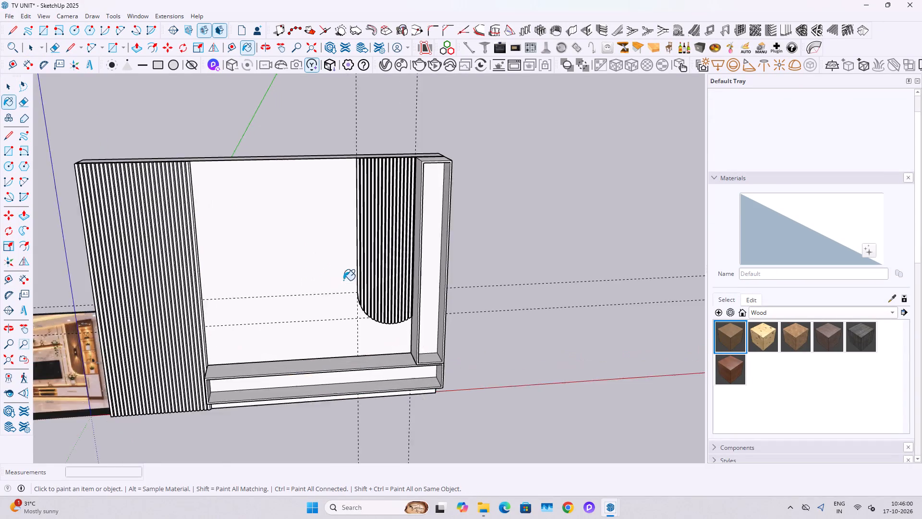
pyautogui.scroll(3, 343, 280)
pyautogui.press('space')
pyautogui.doubleClick(391, 276)
pyautogui.click(401, 249)
pyautogui.click(726, 333)
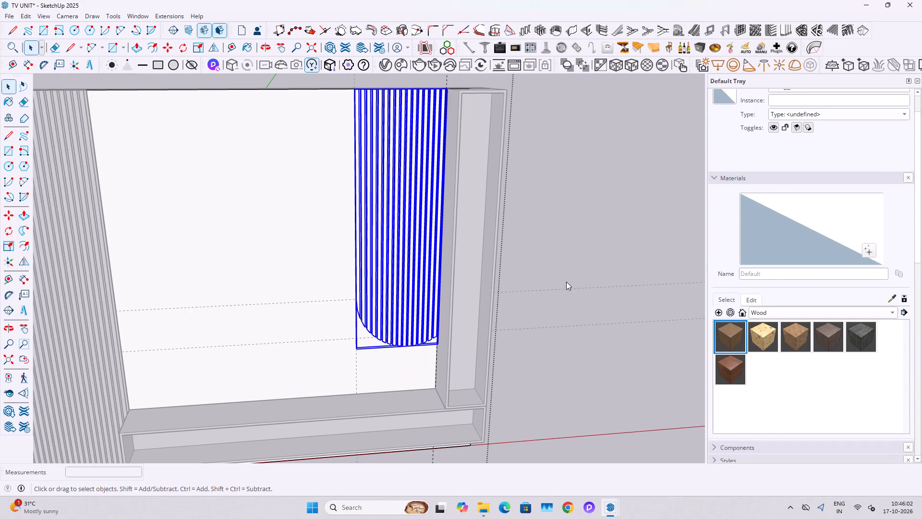
pyautogui.click(432, 249)
pyautogui.press('space')
pyautogui.press('Escape')
pyautogui.scroll(12, 392, 290)
pyautogui.press('space')
pyautogui.press('Escape')
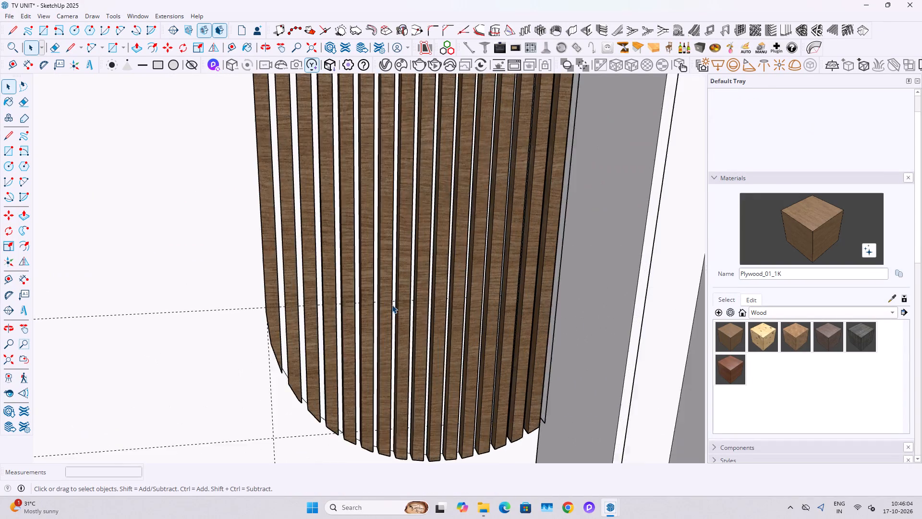
# Paint the wide fluted panel beside the reference image with Plywood_01_1K, undoing any paint applied to the wall face.
pyautogui.scroll(1, 392, 305)
pyautogui.scroll(-20, 392, 305)
pyautogui.click(168, 287)
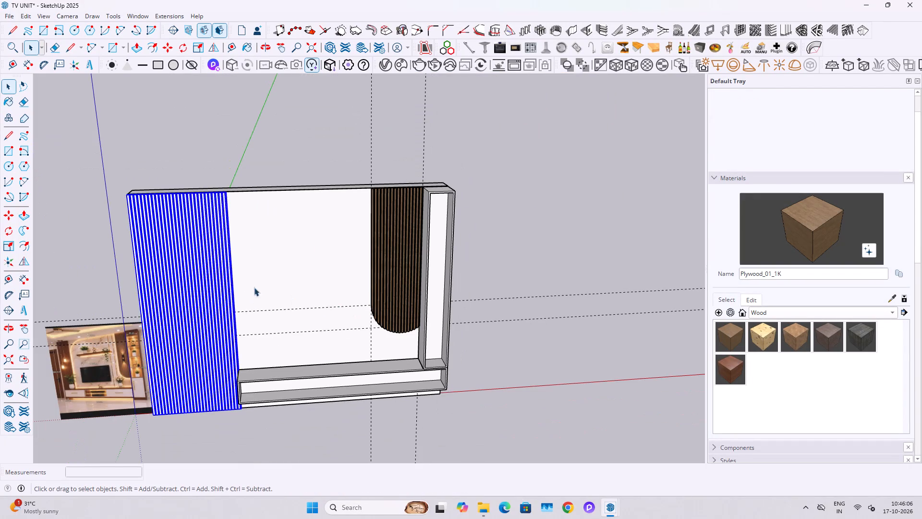
pyautogui.click(760, 244)
pyautogui.click(235, 269)
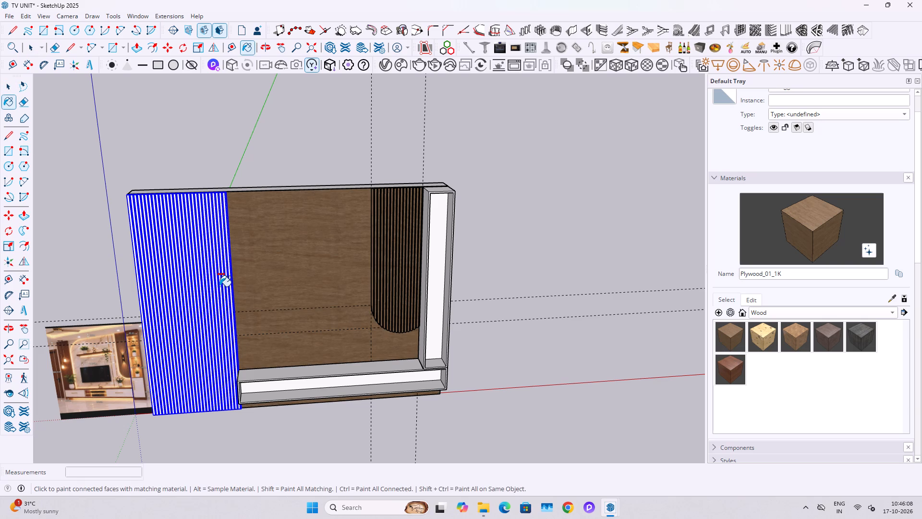
pyautogui.hotkey('ctrl', 'z')
pyautogui.click(219, 286)
pyautogui.click(202, 331)
pyautogui.press('space')
pyautogui.press('Escape')
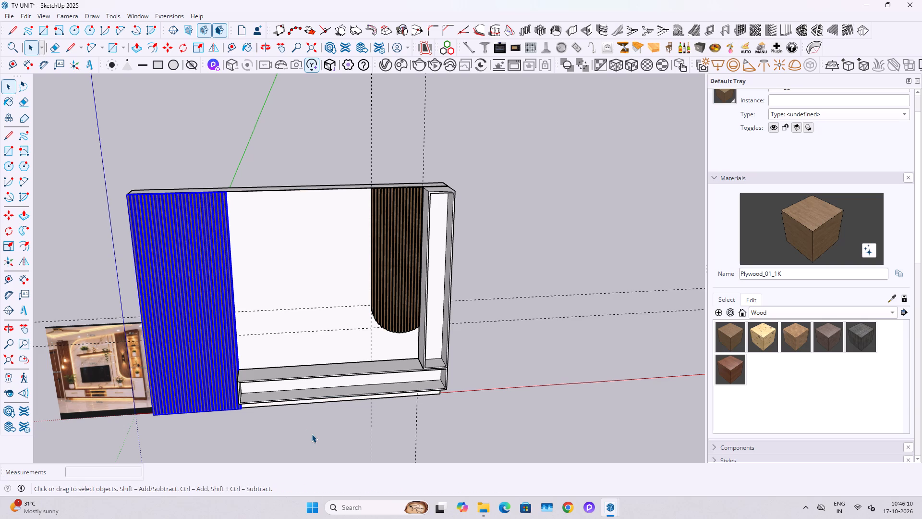
pyautogui.click(312, 434)
# Examine the reference image's marble backdrop, floating shelf and fluted panels against the modelled wall.
pyautogui.moveTo(259, 384); pyautogui.dragTo(210, 334, button='middle')
pyautogui.scroll(10, 160, 350)
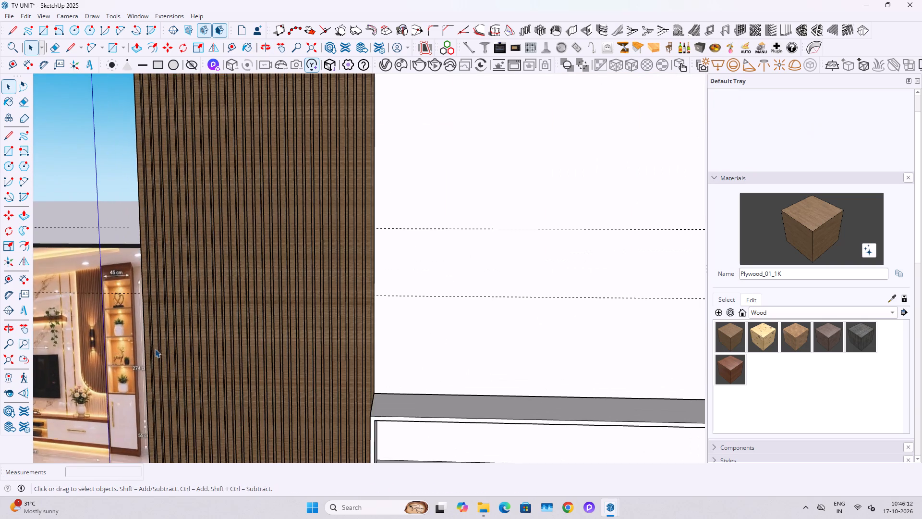
pyautogui.scroll(7, 231, 373)
pyautogui.scroll(-11, 231, 373)
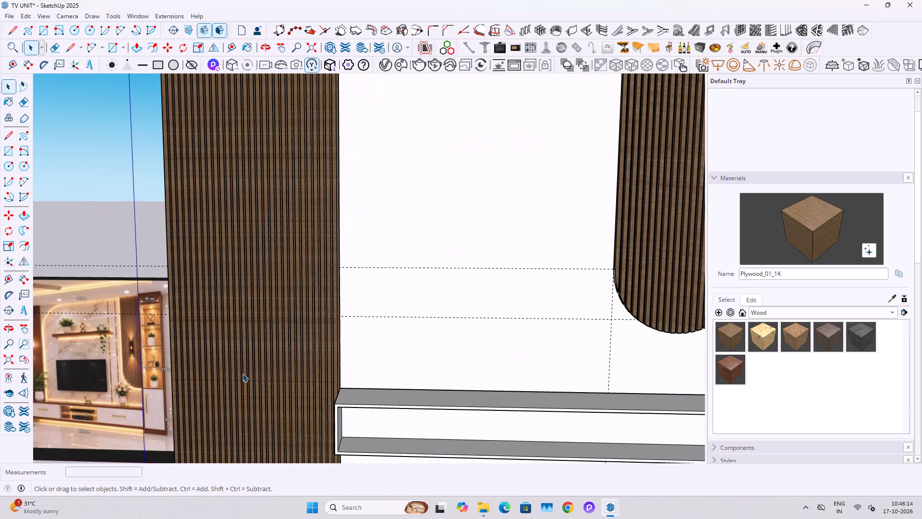
pyautogui.keyDown('shift'); pyautogui.moveTo(420, 366); pyautogui.dragTo(543, 374, button='middle'); pyautogui.keyUp('shift')
pyautogui.scroll(7, 145, 347)
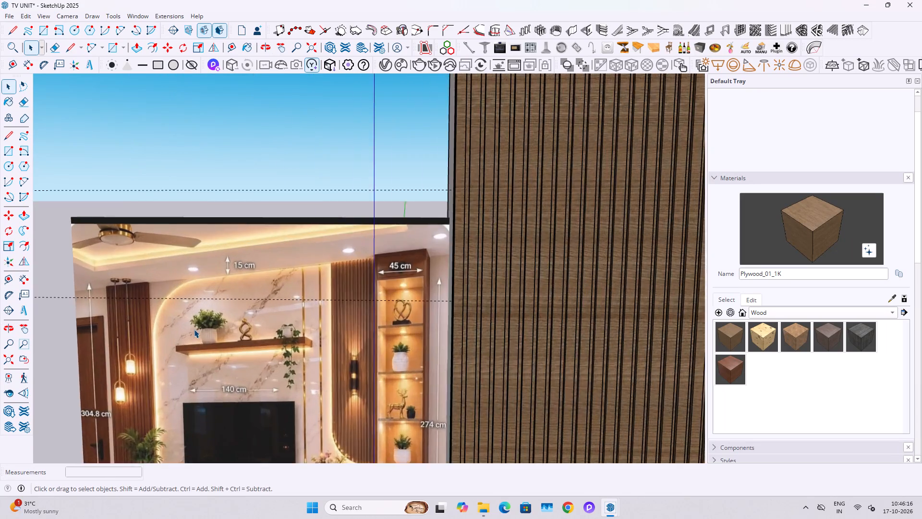
pyautogui.scroll(7, 194, 329)
pyautogui.moveTo(184, 329); pyautogui.dragTo(247, 340, button='middle')
pyautogui.scroll(-9, 230, 338)
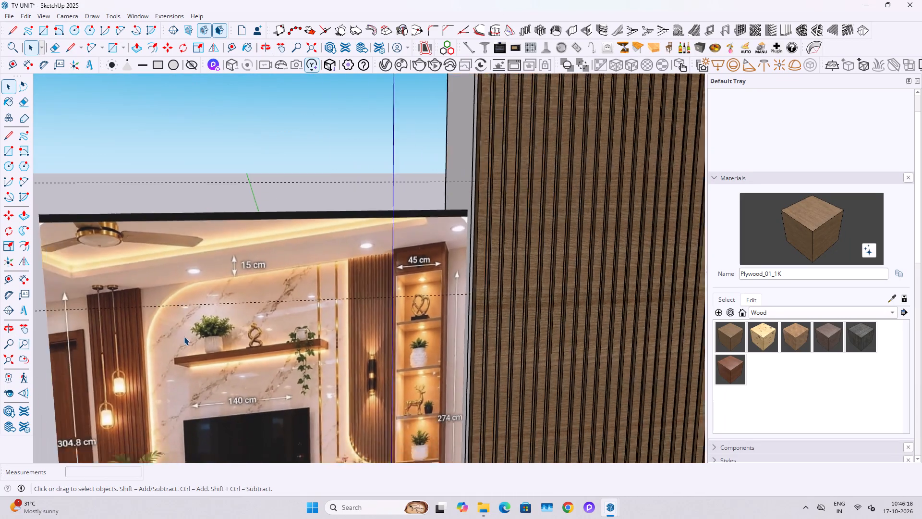
pyautogui.scroll(-9, 184, 336)
pyautogui.keyDown('shift'); pyautogui.moveTo(475, 288); pyautogui.dragTo(387, 354, button='middle'); pyautogui.keyUp('shift')
# Open the wall panel group and select the plain backdrop face between the two fluted panels.
pyautogui.doubleClick(407, 298)
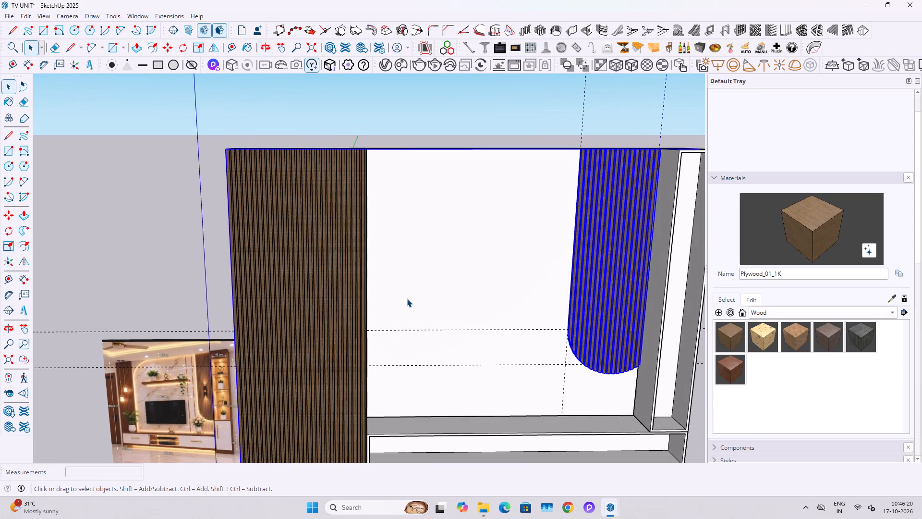
pyautogui.click(407, 298)
# Compare the marble backdrop's curved outline in the reference image with the selected backdrop face.
pyautogui.scroll(9, 388, 304)
pyautogui.moveTo(380, 306); pyautogui.dragTo(266, 315, button='middle')
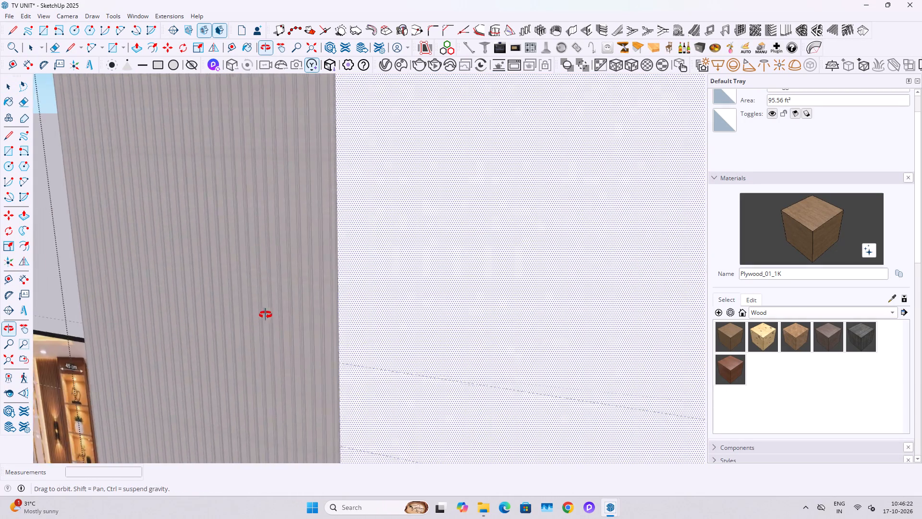
pyautogui.moveTo(266, 315); pyautogui.dragTo(265, 315, button='middle')
pyautogui.scroll(-12, 421, 298)
pyautogui.scroll(11, 217, 324)
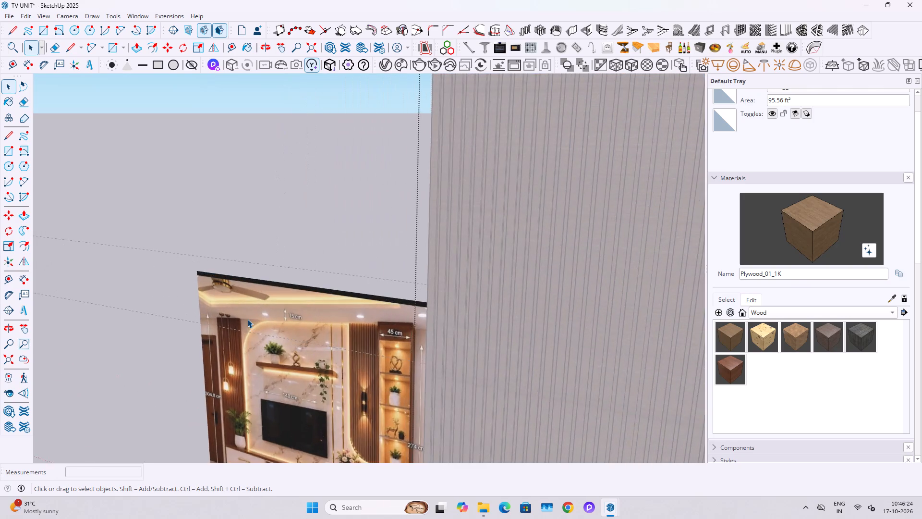
pyautogui.scroll(-3, 247, 319)
pyautogui.scroll(10, 248, 319)
pyautogui.moveTo(289, 338); pyautogui.dragTo(439, 266, button='middle')
pyautogui.scroll(-19, 160, 310)
pyautogui.keyDown('shift'); pyautogui.moveTo(488, 275); pyautogui.dragTo(395, 375, button='middle'); pyautogui.keyUp('shift')
pyautogui.scroll(4, 316, 314)
pyautogui.moveTo(308, 304); pyautogui.dragTo(249, 328, button='middle')
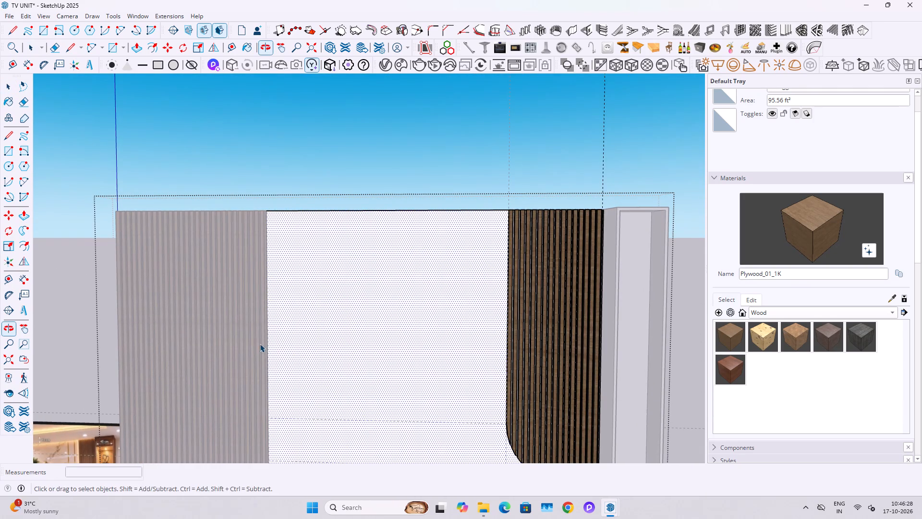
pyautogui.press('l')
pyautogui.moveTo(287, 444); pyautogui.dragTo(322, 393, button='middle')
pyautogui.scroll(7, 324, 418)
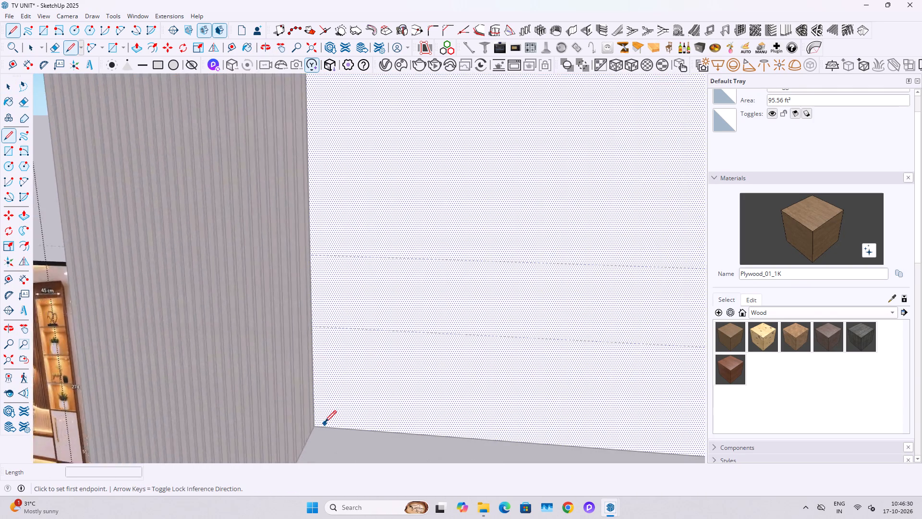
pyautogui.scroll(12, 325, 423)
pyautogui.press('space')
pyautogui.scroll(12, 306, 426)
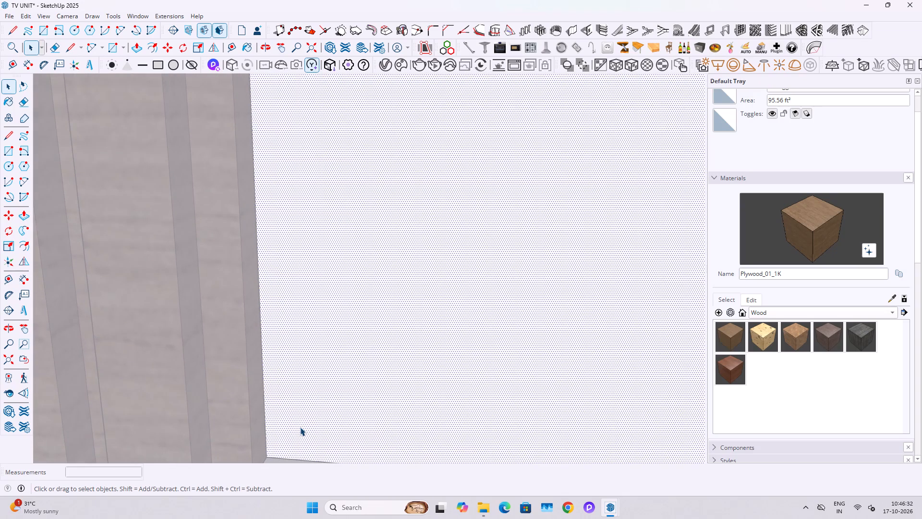
# Reopen the wall panel group and copy its outer 9' vertical edge about 3' 6" across to the wide fluted panel's inner side.
pyautogui.scroll(-7, 313, 391)
pyautogui.press('Escape')
pyautogui.press('Escape')
pyautogui.rightClick(323, 443)
pyautogui.click(351, 240)
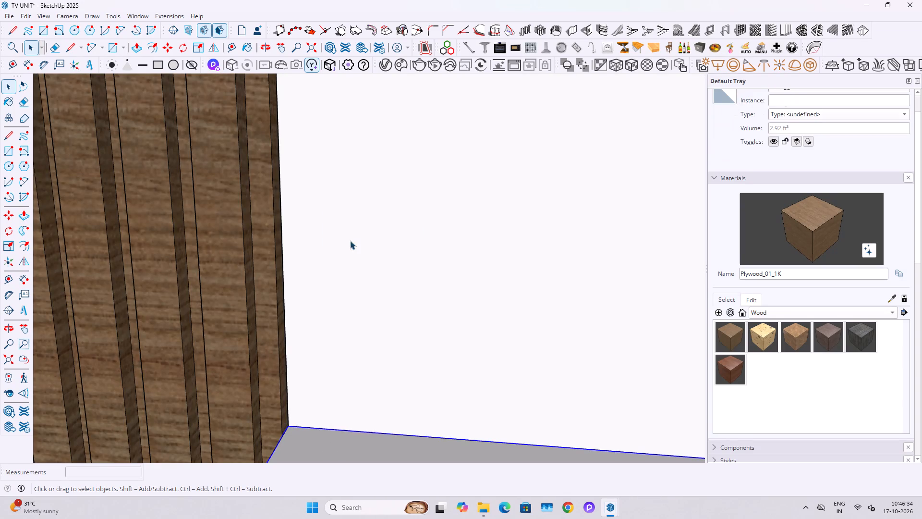
pyautogui.scroll(-8, 353, 241)
pyautogui.doubleClick(384, 294)
pyautogui.keyDown('shift'); pyautogui.moveTo(288, 321); pyautogui.dragTo(530, 136, button='middle'); pyautogui.keyUp('shift')
pyautogui.scroll(-11, 276, 263)
pyautogui.moveTo(85, 307); pyautogui.dragTo(213, 302, button='middle')
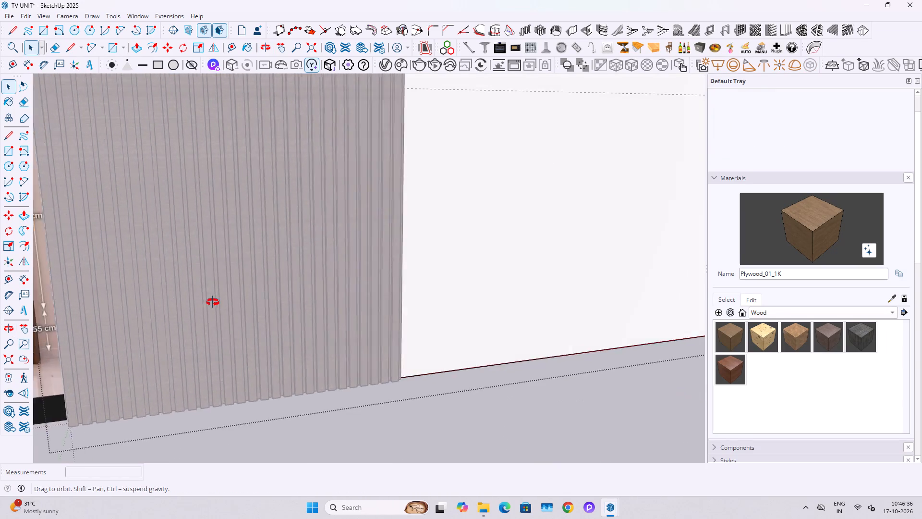
pyautogui.moveTo(213, 302); pyautogui.dragTo(321, 271, button='middle')
pyautogui.scroll(10, 112, 362)
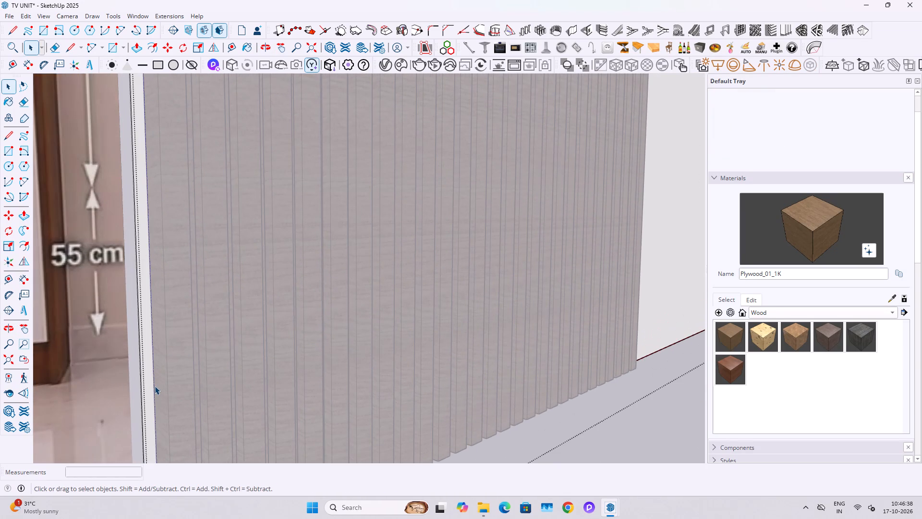
pyautogui.click(153, 383)
pyautogui.scroll(-11, 157, 327)
pyautogui.press('m')
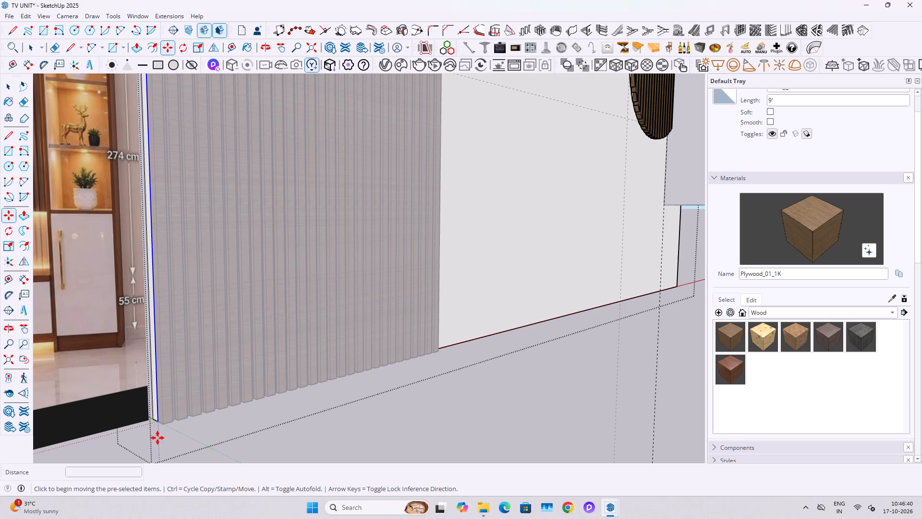
pyautogui.click(158, 420)
pyautogui.moveTo(332, 365); pyautogui.dragTo(0, 365, button='middle')
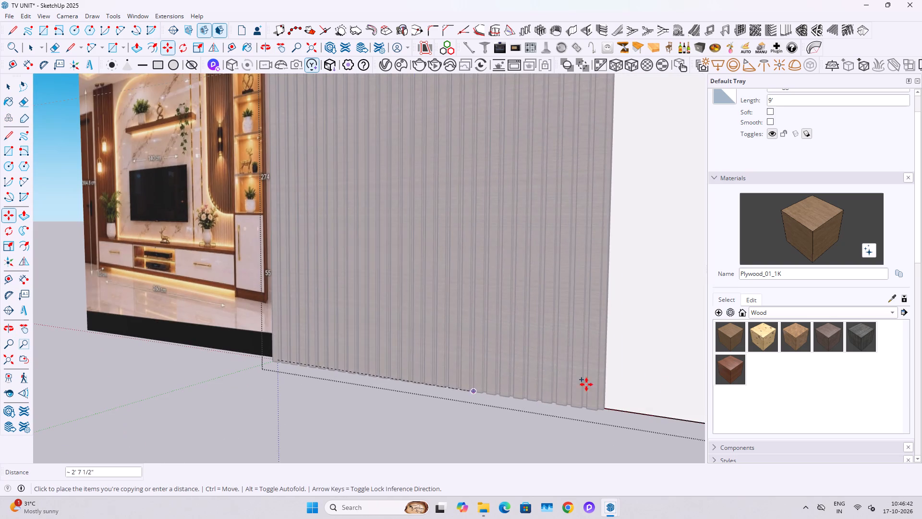
pyautogui.scroll(20, 703, 395)
pyautogui.scroll(8, 703, 395)
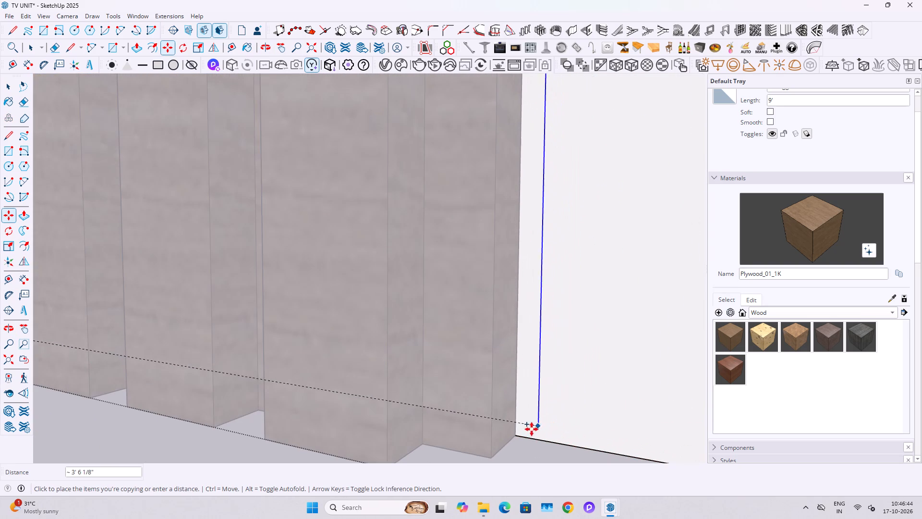
pyautogui.click(516, 434)
pyautogui.press('space')
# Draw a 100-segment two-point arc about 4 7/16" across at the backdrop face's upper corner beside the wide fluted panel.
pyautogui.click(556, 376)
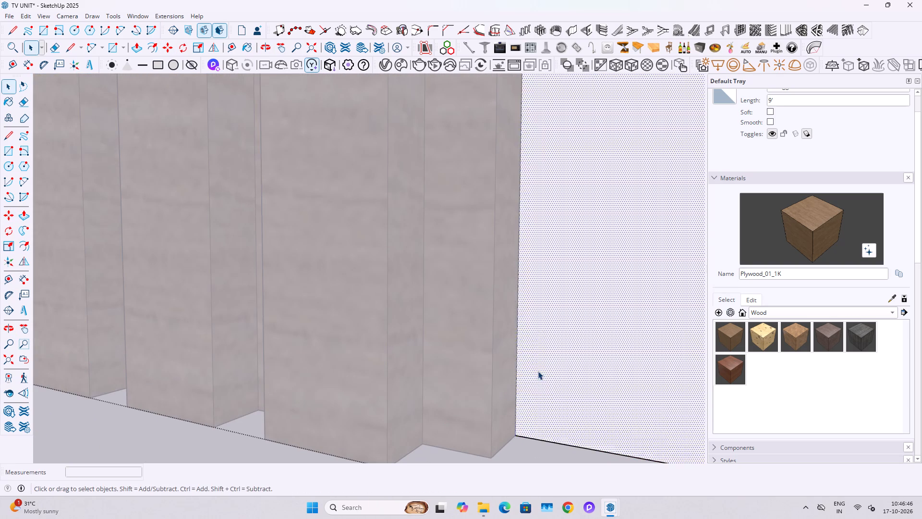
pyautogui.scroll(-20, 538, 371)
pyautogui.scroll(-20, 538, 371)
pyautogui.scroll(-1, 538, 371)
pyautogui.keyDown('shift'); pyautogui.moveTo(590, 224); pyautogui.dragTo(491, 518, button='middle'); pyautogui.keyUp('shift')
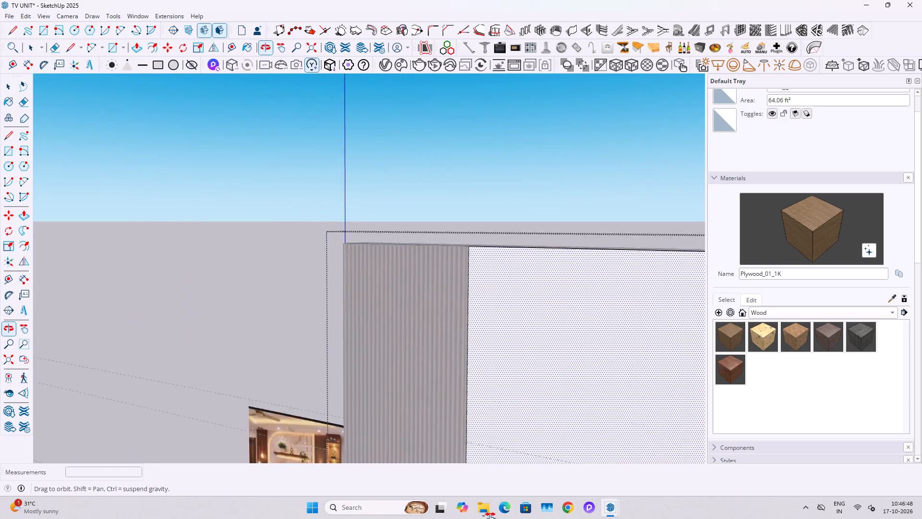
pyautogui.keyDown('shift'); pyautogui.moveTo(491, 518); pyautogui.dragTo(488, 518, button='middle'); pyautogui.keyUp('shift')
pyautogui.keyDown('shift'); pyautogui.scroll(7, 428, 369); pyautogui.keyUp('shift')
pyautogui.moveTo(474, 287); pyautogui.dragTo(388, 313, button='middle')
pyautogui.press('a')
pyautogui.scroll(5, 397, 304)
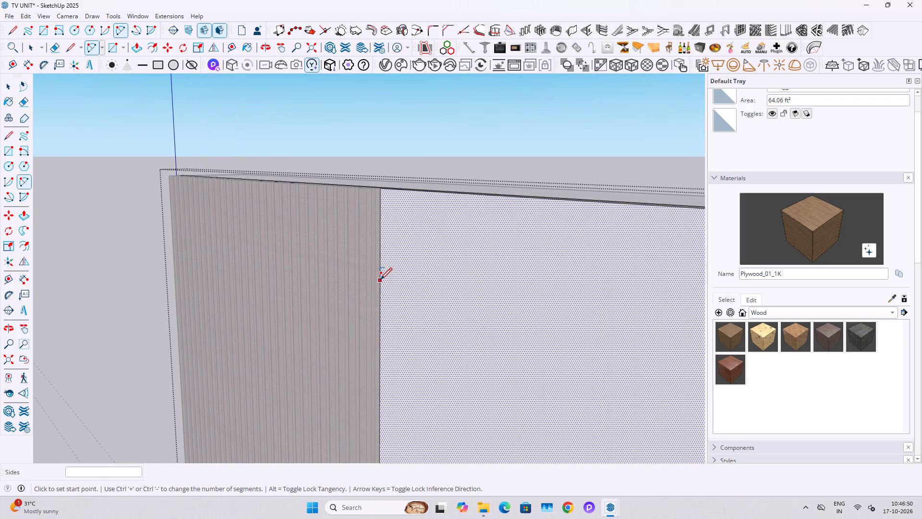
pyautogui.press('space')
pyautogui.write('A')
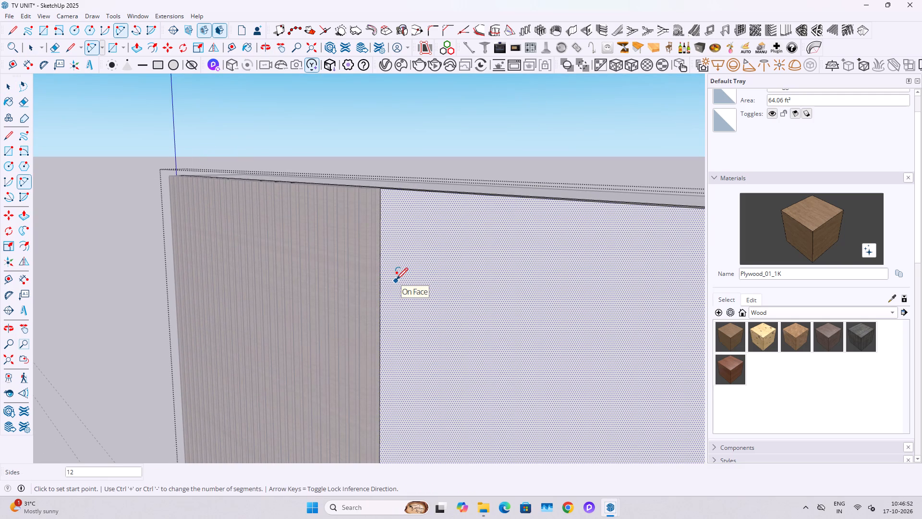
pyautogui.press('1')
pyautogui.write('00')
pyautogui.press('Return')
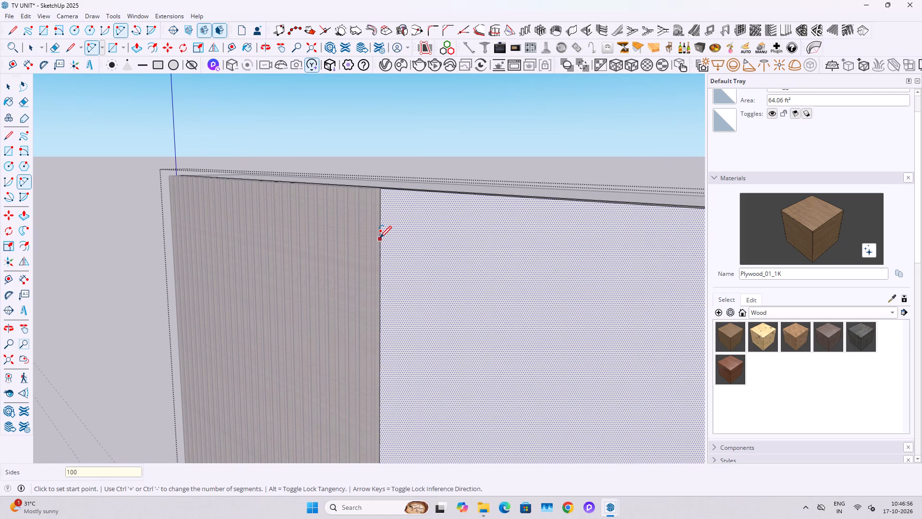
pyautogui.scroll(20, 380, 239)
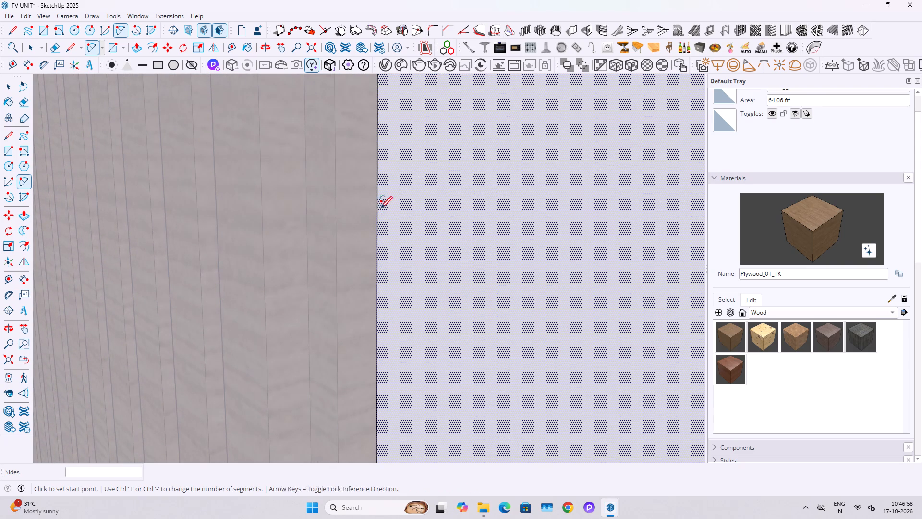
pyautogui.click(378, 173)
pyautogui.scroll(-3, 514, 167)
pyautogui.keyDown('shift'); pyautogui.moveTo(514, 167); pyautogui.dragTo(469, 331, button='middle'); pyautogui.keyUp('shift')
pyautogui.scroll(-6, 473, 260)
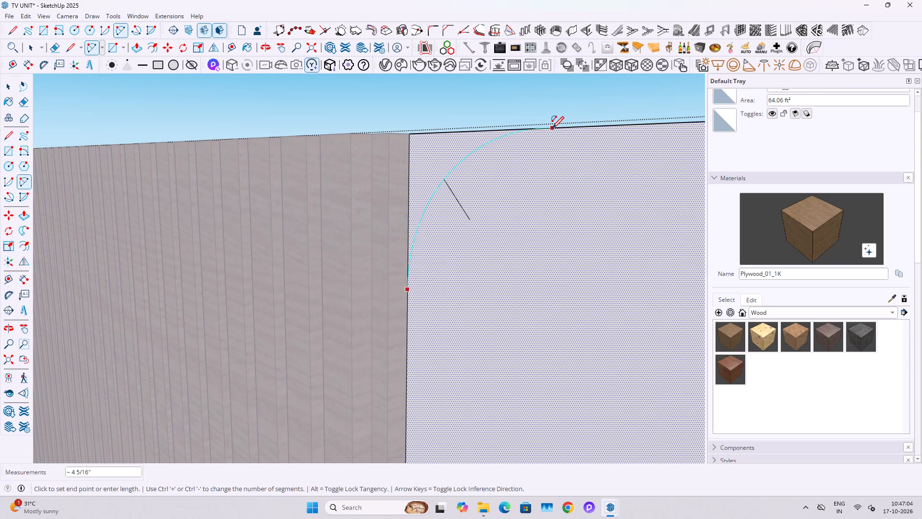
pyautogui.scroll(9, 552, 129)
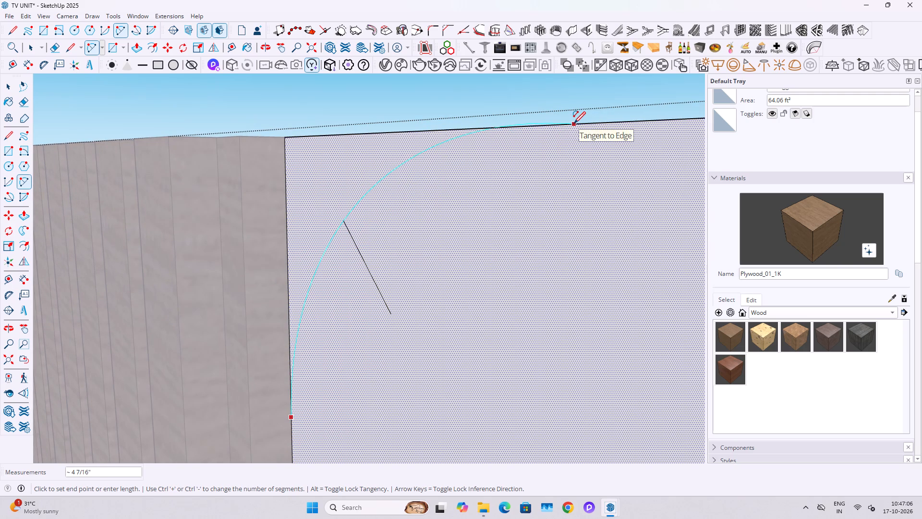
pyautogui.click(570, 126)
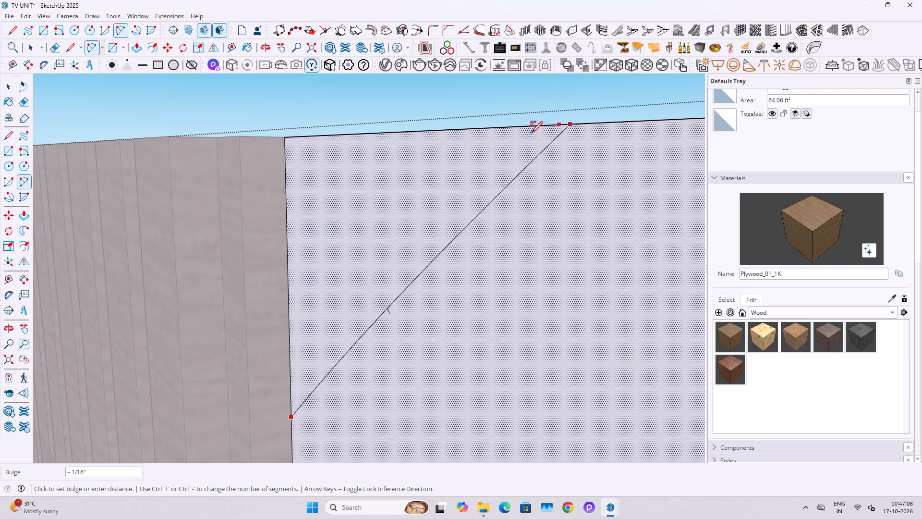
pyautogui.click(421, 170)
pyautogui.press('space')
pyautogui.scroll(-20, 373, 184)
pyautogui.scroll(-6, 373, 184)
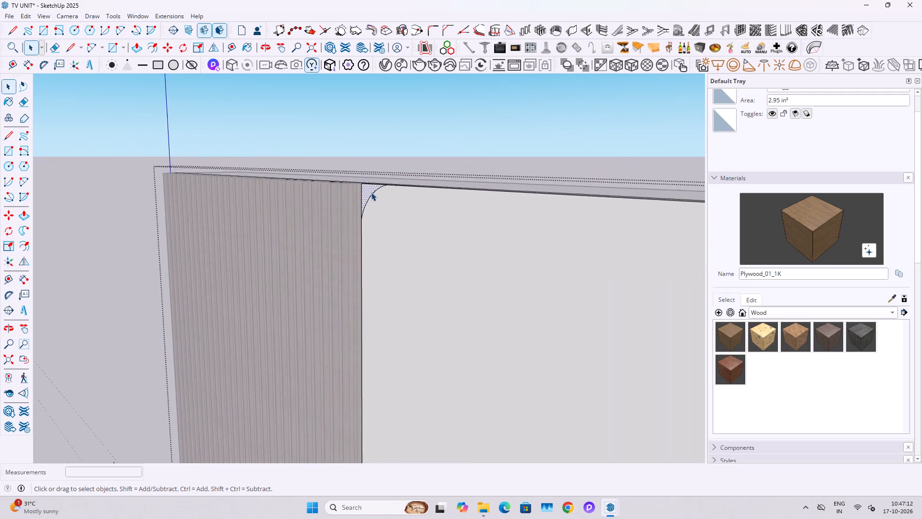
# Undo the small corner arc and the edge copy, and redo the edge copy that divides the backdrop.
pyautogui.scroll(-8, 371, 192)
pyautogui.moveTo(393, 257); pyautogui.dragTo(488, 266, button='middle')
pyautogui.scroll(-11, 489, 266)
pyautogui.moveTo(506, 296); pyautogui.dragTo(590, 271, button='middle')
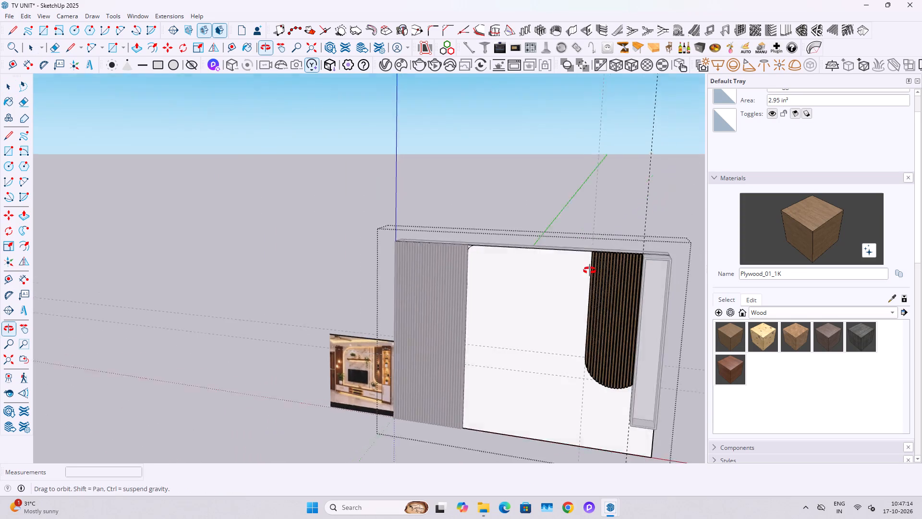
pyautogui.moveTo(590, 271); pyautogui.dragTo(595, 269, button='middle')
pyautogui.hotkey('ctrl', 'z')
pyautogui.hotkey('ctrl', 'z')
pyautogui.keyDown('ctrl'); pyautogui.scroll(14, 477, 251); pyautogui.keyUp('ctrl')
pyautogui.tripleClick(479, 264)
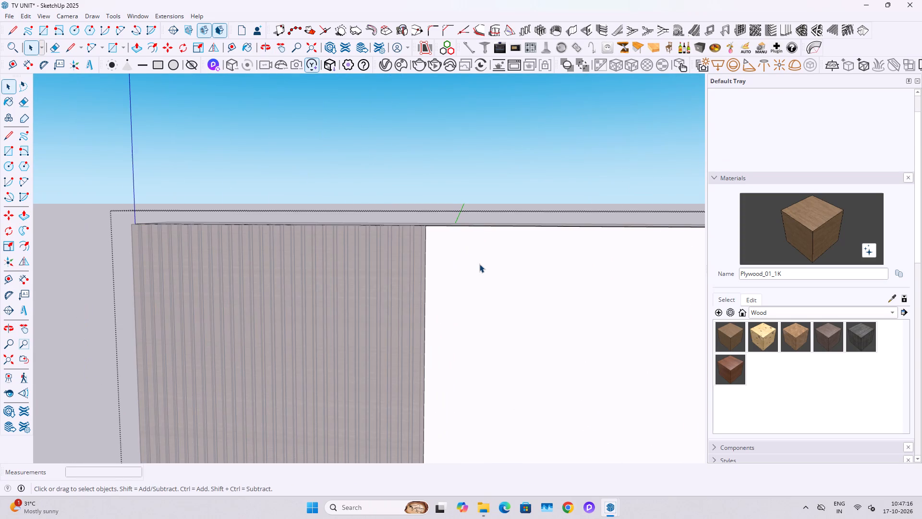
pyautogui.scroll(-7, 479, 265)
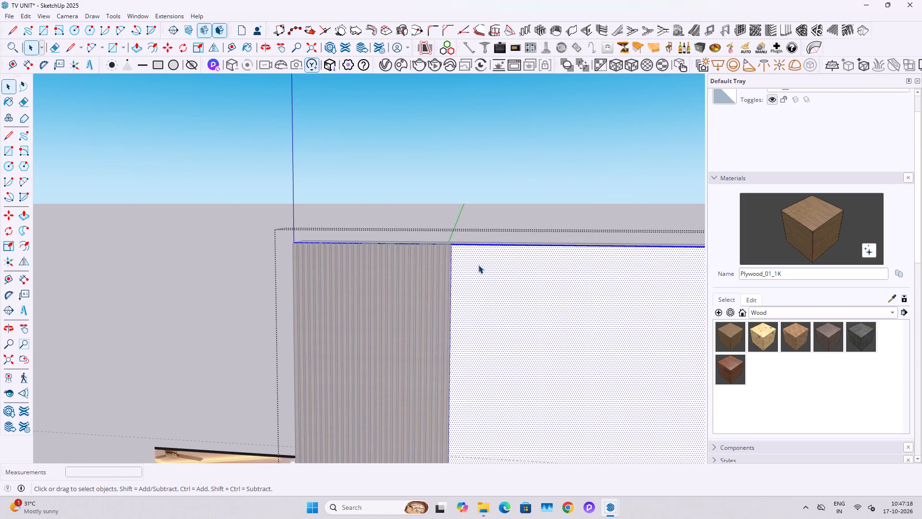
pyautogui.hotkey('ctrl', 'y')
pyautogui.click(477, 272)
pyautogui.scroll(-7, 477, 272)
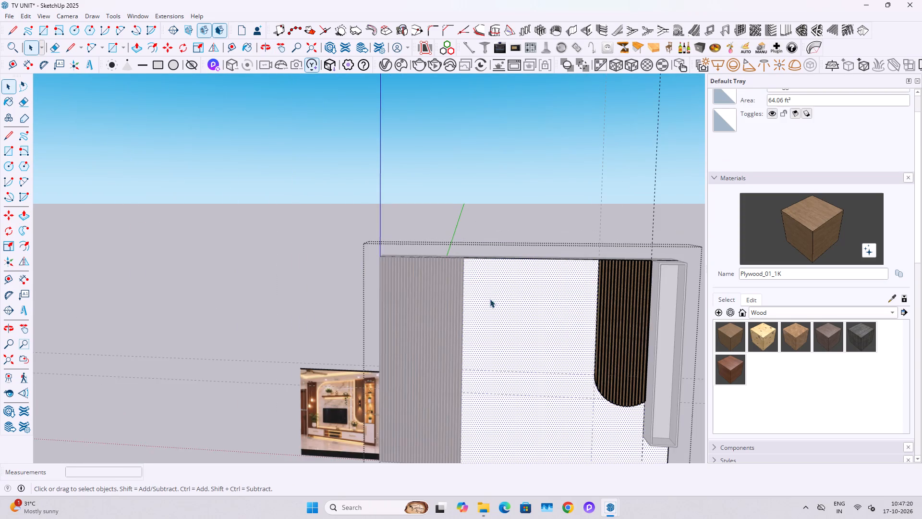
# Close the wall panel group, hide the wide fluted panel beside the reference image, and reopen the wall group.
pyautogui.keyDown('shift'); pyautogui.moveTo(495, 321); pyautogui.dragTo(490, 214, button='middle'); pyautogui.keyUp('shift')
pyautogui.scroll(10, 480, 297)
pyautogui.scroll(-7, 461, 312)
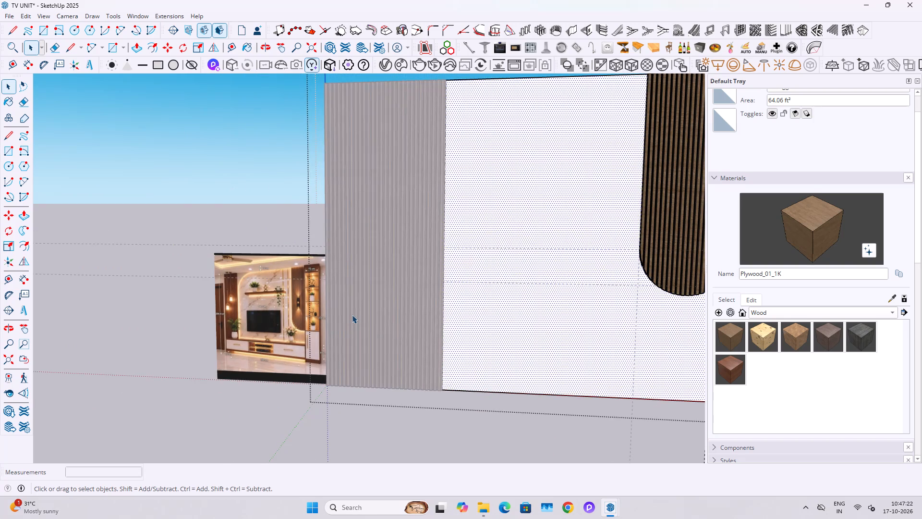
pyautogui.press('Escape')
pyautogui.press('Escape')
pyautogui.rightClick(352, 314)
pyautogui.click(384, 124)
pyautogui.doubleClick(475, 185)
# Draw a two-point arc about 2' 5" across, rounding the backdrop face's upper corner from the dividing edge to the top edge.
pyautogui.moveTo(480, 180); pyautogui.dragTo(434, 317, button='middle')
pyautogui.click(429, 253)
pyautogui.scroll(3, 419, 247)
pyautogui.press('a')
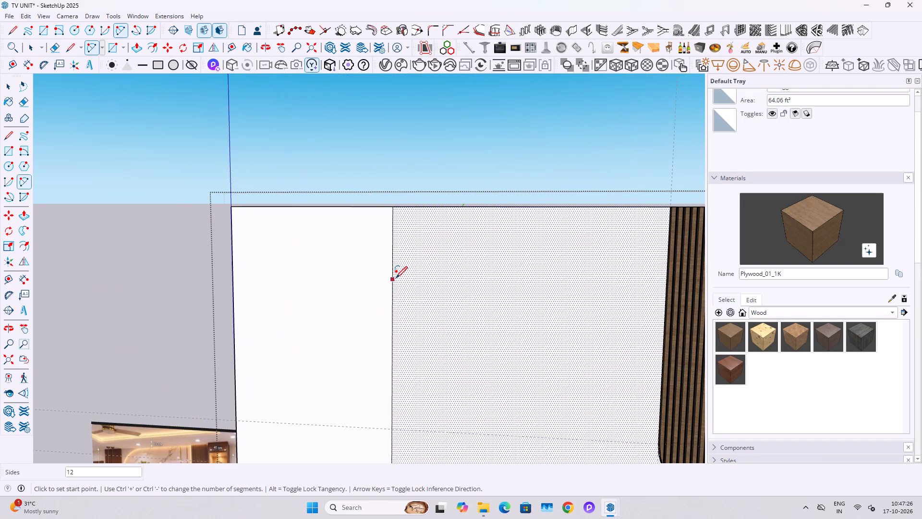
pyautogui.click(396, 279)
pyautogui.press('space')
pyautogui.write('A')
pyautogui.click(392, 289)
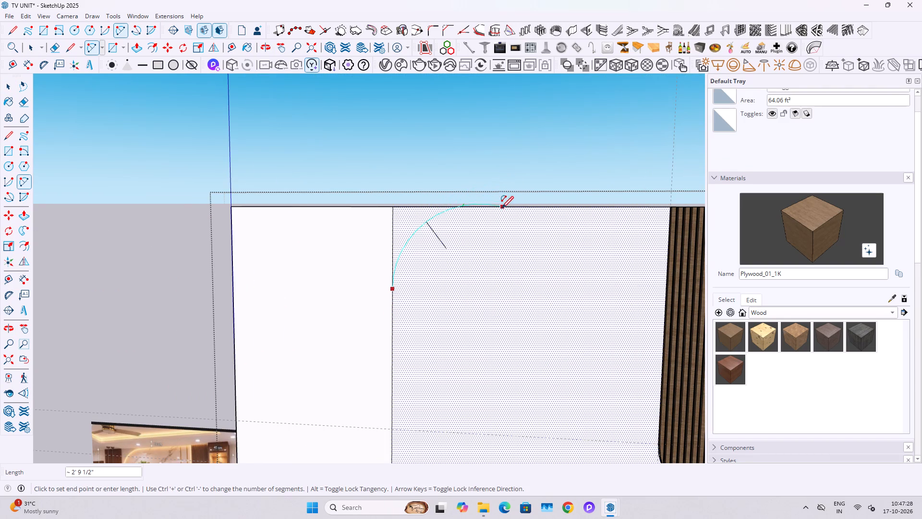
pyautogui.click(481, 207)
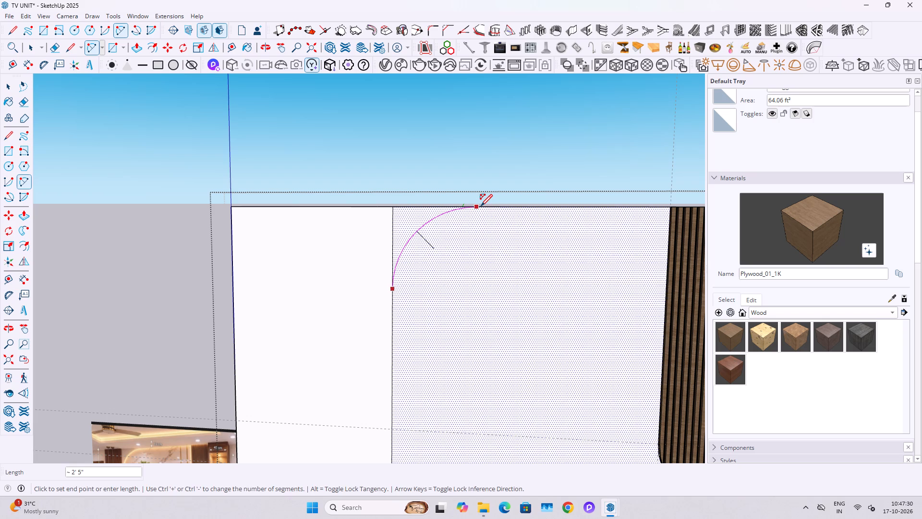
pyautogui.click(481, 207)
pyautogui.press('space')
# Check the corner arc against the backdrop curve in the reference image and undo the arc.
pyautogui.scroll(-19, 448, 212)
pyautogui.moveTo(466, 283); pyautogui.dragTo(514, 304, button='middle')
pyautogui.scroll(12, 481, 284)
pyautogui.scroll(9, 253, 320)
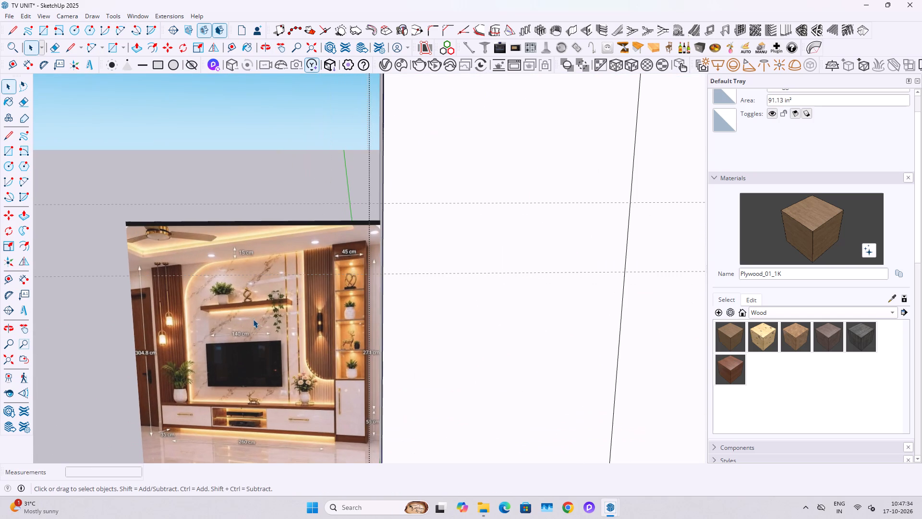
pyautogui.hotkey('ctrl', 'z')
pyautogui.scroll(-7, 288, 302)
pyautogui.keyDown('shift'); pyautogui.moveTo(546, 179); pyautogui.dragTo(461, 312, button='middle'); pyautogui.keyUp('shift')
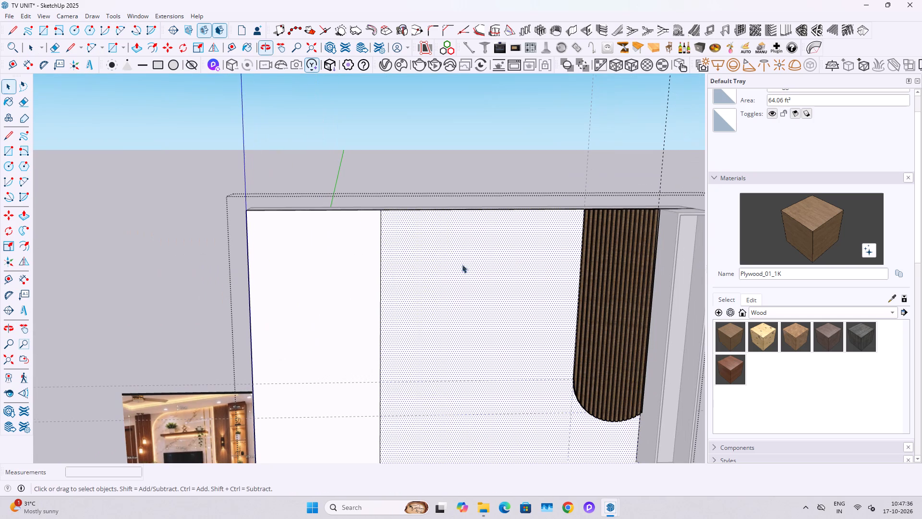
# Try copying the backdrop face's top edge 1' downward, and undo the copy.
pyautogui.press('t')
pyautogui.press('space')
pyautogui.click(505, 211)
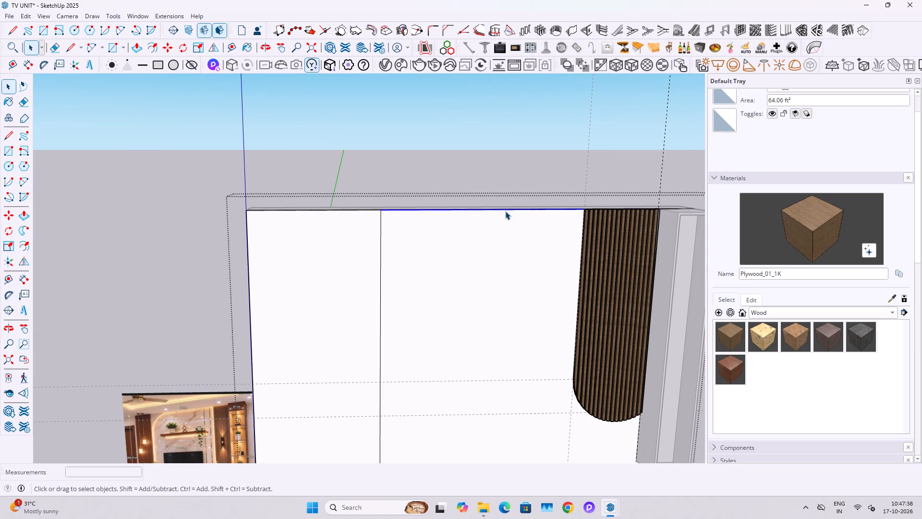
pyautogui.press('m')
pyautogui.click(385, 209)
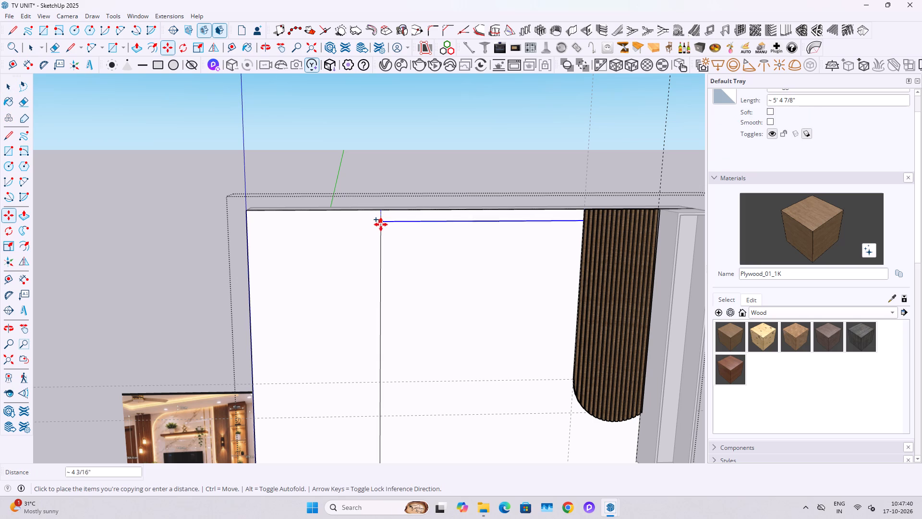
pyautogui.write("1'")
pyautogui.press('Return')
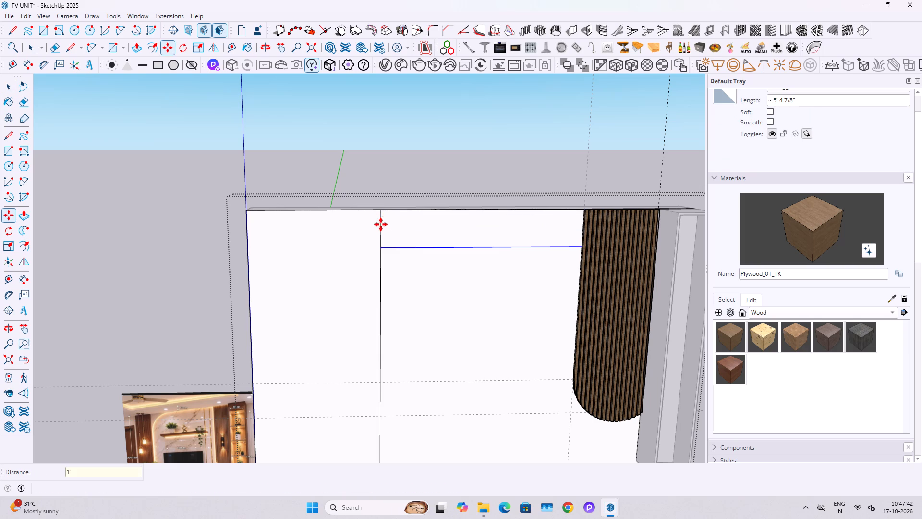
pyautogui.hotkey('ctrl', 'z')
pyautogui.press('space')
# Draw a two-point arc about 2' 9" across from the dividing edge to the top edge, rounding the backdrop's upper corner.
pyautogui.press('a')
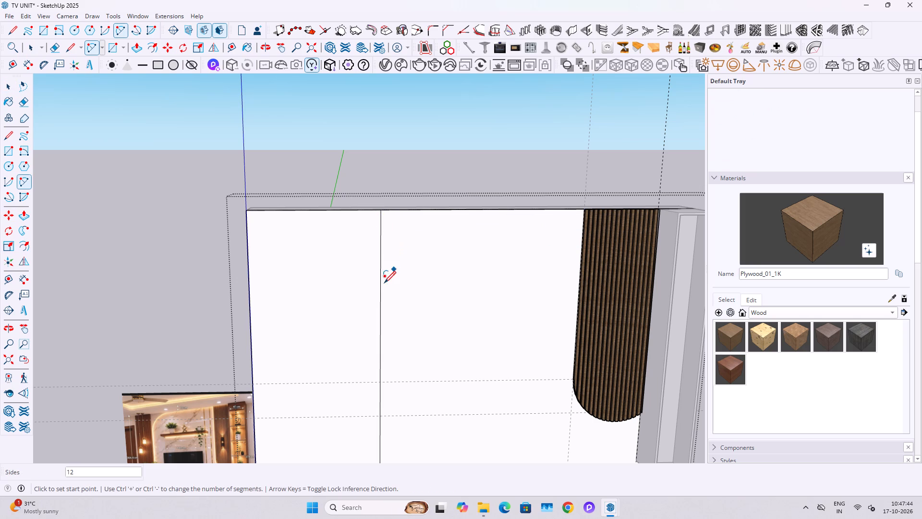
pyautogui.click(382, 291)
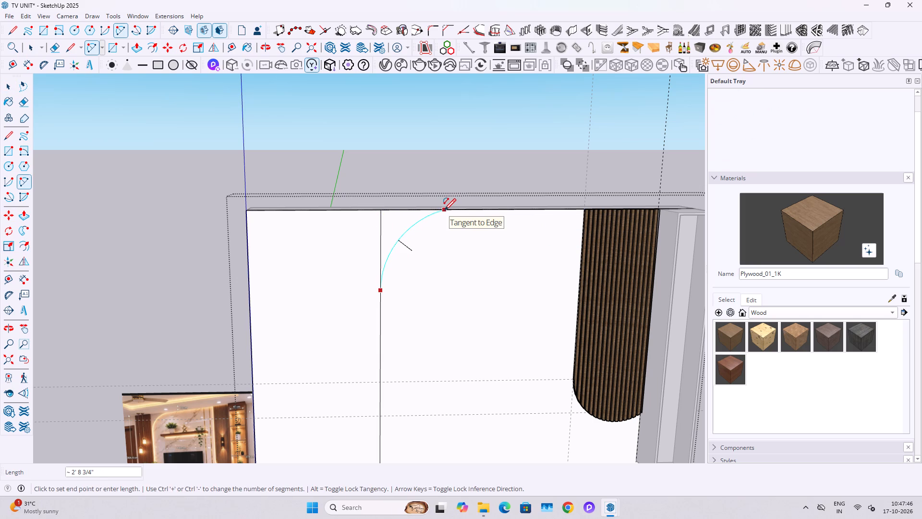
pyautogui.doubleClick(444, 211)
pyautogui.press('space')
# Push/Pull the round-cornered backdrop face by 0.4".
pyautogui.click(445, 259)
pyautogui.moveTo(437, 257); pyautogui.dragTo(426, 211, button='middle')
pyautogui.scroll(-7, 418, 214)
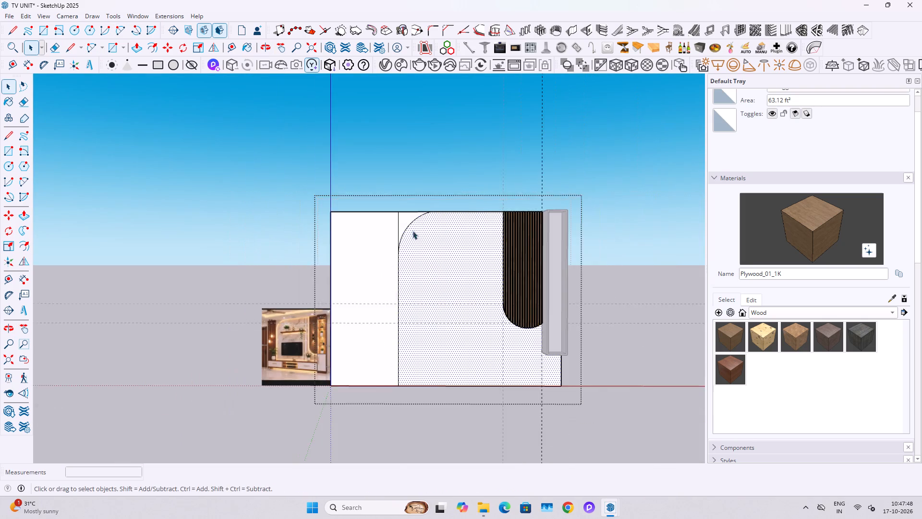
pyautogui.scroll(3, 349, 311)
pyautogui.scroll(2, 458, 254)
pyautogui.press('p')
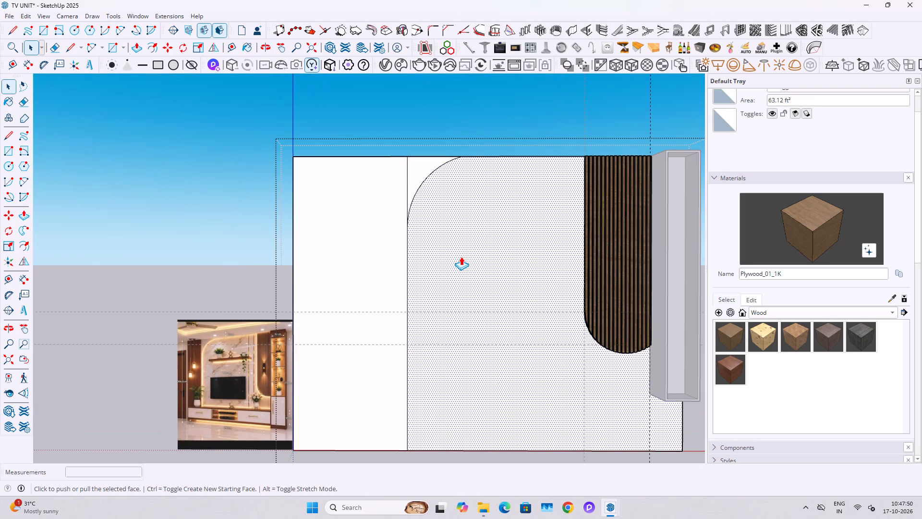
pyautogui.click(461, 257)
pyautogui.write('0.4"')
pyautogui.press('Return')
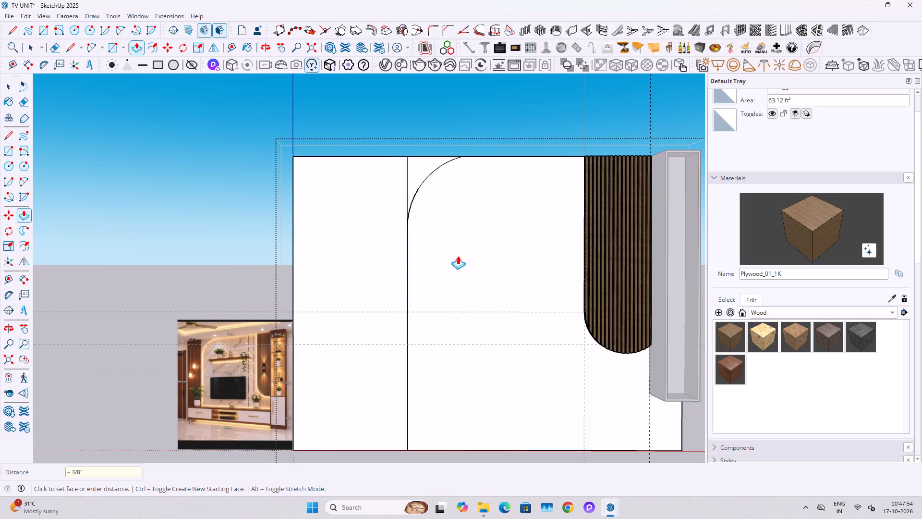
# Leave the backdrop group and unhide all hidden parts of the TV unit.
pyautogui.press('space')
pyautogui.moveTo(458, 202); pyautogui.dragTo(458, 274, button='middle')
pyautogui.scroll(4, 392, 181)
pyautogui.click(447, 163)
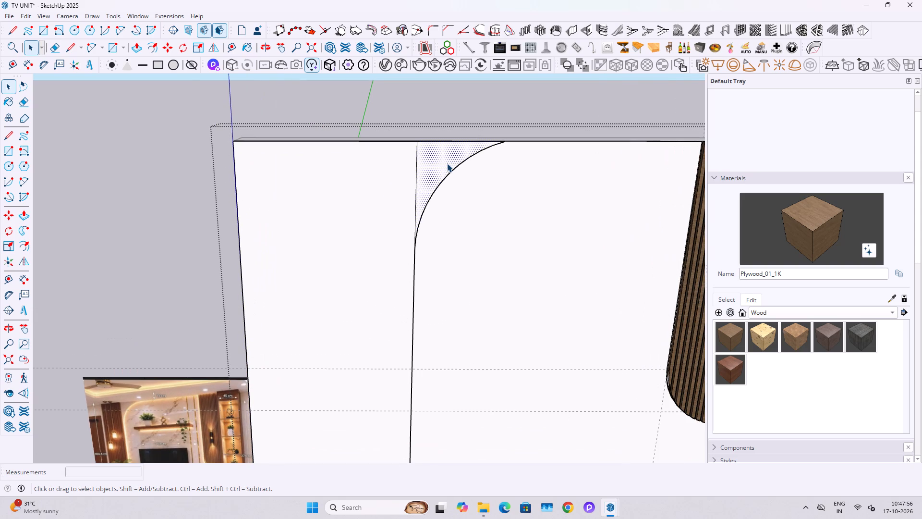
pyautogui.press('Escape')
pyautogui.press('Escape')
pyautogui.press('Escape')
pyautogui.click(15, 13)
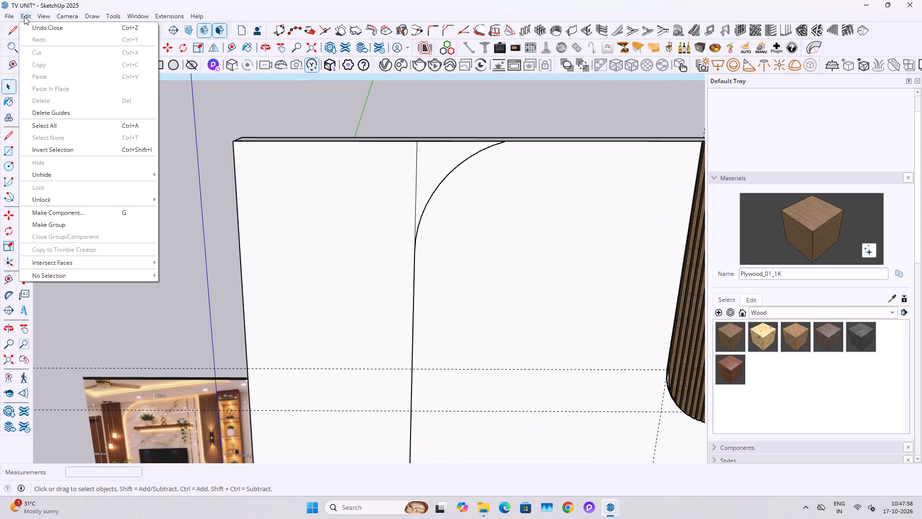
pyautogui.doubleClick(24, 16)
pyautogui.click(39, 180)
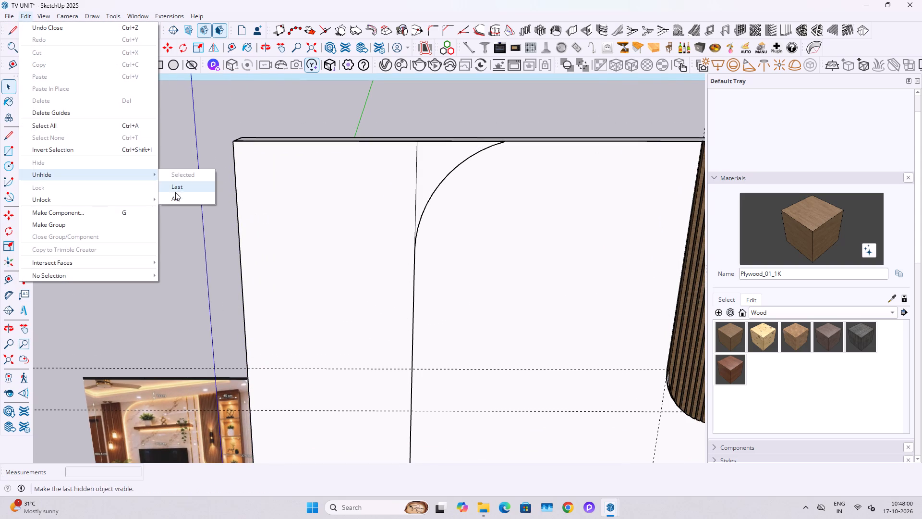
pyautogui.click(177, 198)
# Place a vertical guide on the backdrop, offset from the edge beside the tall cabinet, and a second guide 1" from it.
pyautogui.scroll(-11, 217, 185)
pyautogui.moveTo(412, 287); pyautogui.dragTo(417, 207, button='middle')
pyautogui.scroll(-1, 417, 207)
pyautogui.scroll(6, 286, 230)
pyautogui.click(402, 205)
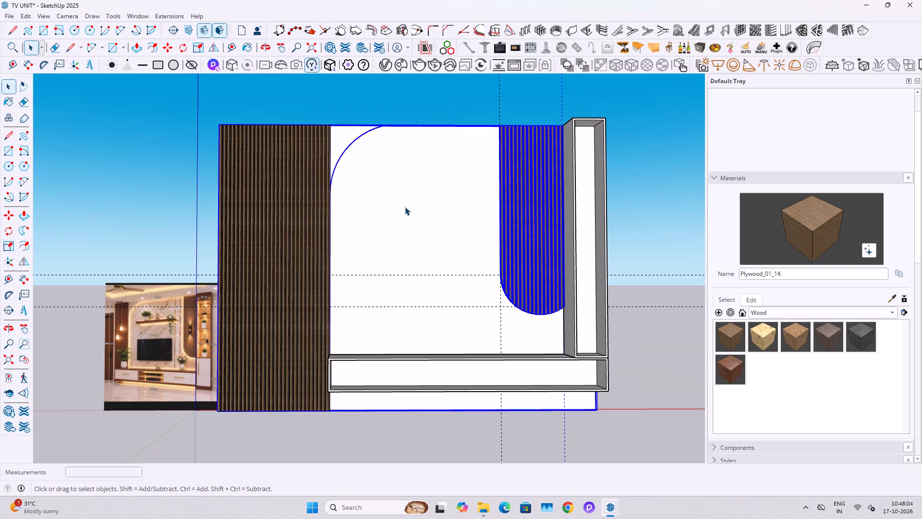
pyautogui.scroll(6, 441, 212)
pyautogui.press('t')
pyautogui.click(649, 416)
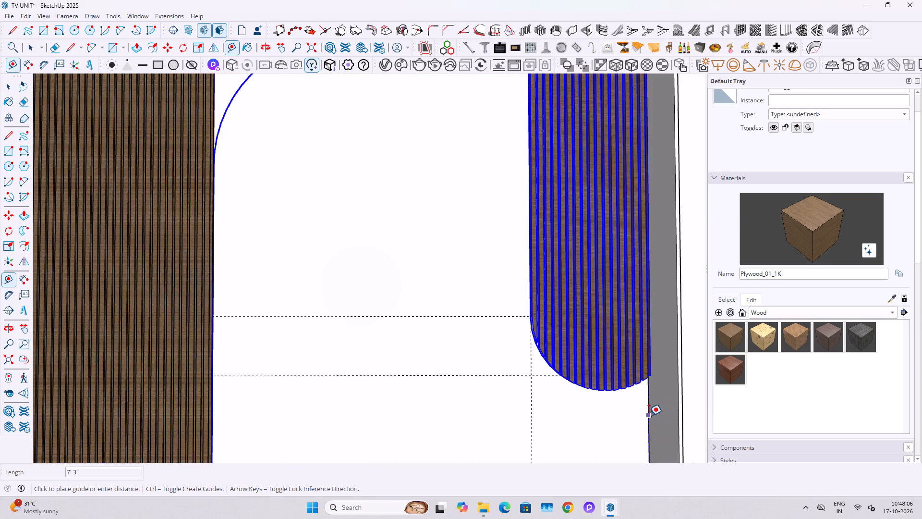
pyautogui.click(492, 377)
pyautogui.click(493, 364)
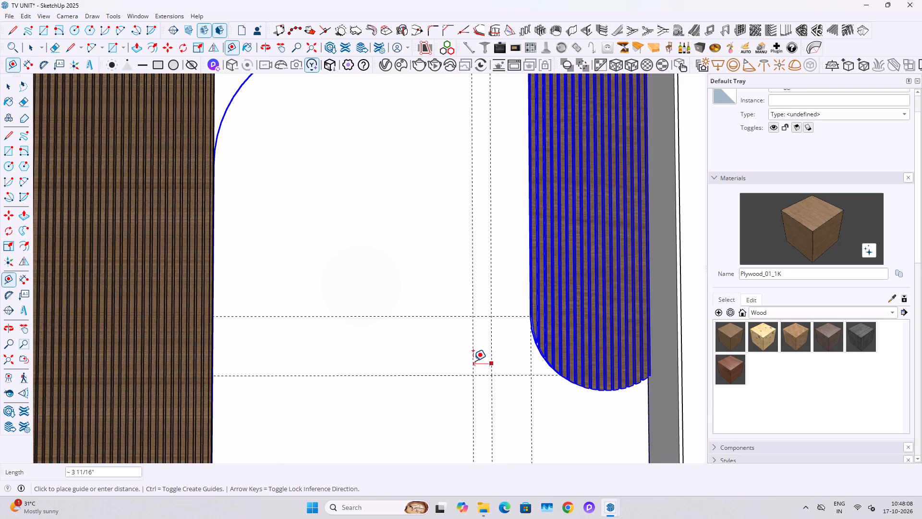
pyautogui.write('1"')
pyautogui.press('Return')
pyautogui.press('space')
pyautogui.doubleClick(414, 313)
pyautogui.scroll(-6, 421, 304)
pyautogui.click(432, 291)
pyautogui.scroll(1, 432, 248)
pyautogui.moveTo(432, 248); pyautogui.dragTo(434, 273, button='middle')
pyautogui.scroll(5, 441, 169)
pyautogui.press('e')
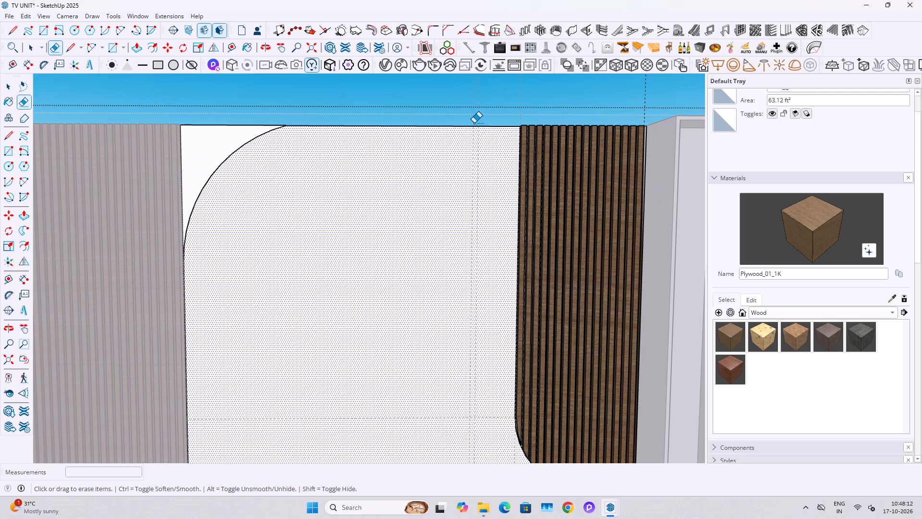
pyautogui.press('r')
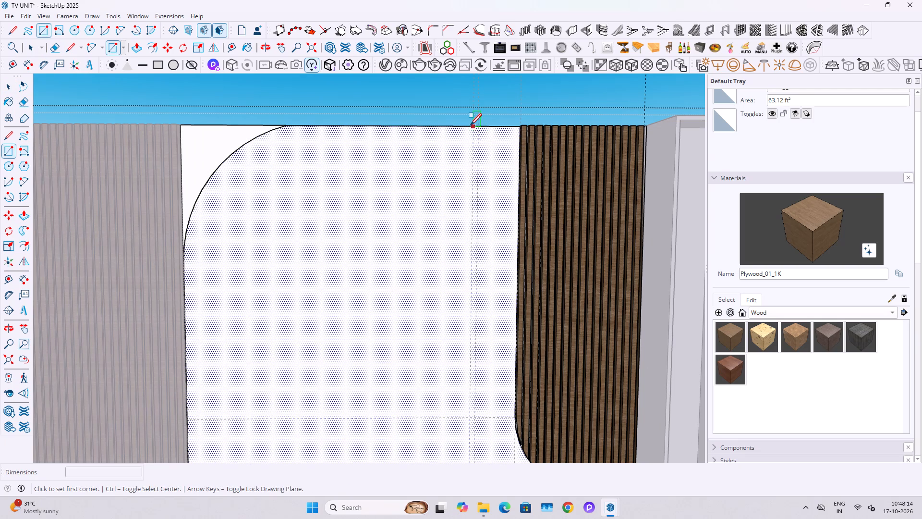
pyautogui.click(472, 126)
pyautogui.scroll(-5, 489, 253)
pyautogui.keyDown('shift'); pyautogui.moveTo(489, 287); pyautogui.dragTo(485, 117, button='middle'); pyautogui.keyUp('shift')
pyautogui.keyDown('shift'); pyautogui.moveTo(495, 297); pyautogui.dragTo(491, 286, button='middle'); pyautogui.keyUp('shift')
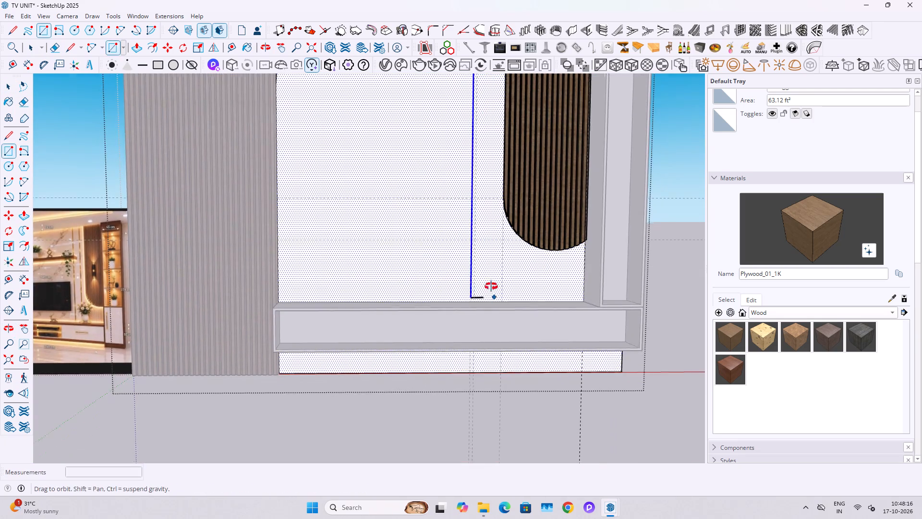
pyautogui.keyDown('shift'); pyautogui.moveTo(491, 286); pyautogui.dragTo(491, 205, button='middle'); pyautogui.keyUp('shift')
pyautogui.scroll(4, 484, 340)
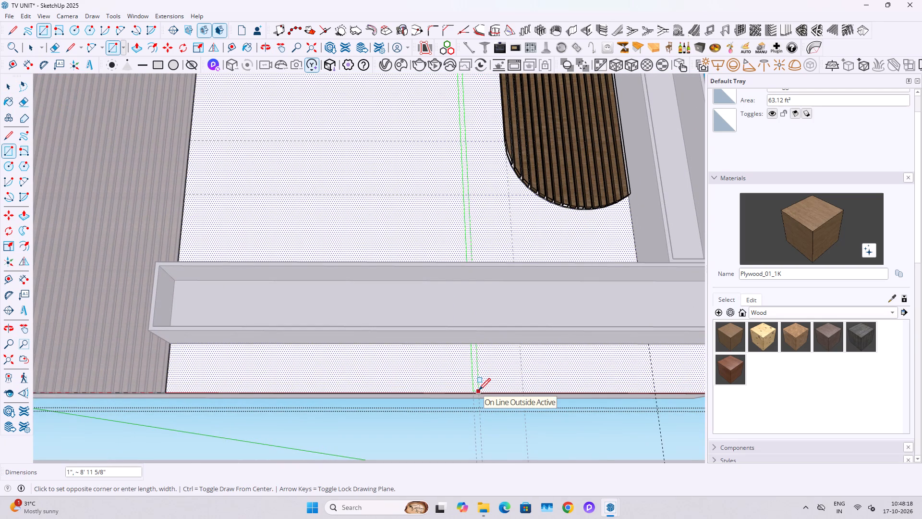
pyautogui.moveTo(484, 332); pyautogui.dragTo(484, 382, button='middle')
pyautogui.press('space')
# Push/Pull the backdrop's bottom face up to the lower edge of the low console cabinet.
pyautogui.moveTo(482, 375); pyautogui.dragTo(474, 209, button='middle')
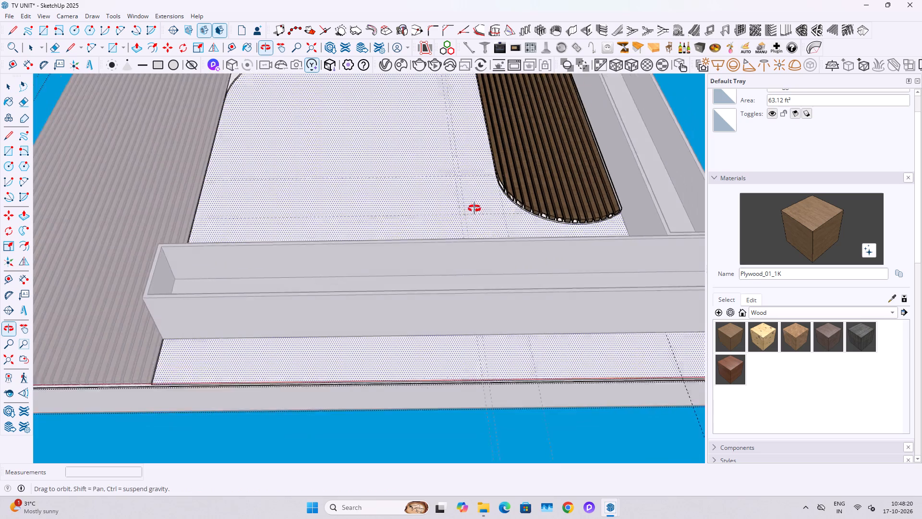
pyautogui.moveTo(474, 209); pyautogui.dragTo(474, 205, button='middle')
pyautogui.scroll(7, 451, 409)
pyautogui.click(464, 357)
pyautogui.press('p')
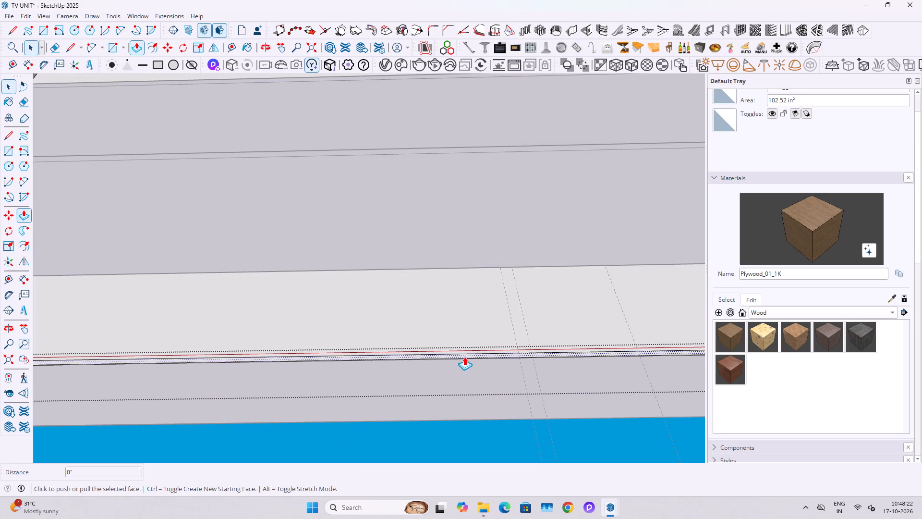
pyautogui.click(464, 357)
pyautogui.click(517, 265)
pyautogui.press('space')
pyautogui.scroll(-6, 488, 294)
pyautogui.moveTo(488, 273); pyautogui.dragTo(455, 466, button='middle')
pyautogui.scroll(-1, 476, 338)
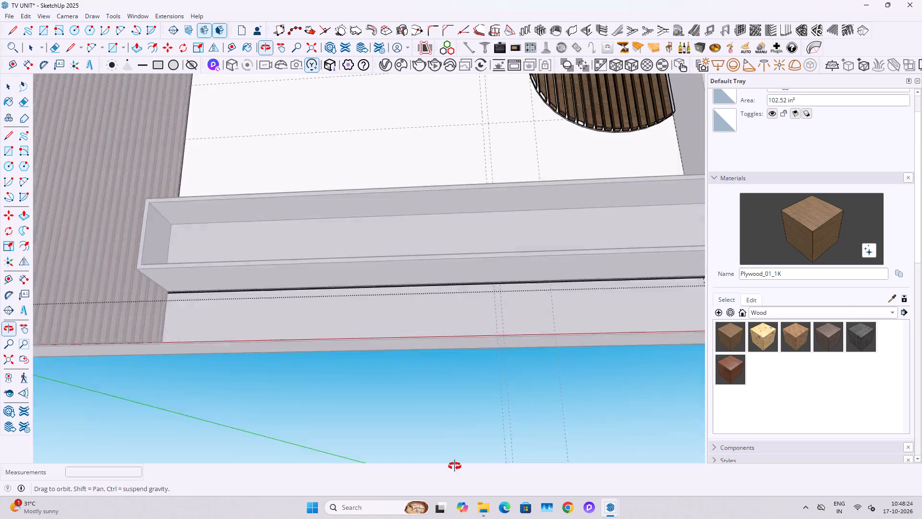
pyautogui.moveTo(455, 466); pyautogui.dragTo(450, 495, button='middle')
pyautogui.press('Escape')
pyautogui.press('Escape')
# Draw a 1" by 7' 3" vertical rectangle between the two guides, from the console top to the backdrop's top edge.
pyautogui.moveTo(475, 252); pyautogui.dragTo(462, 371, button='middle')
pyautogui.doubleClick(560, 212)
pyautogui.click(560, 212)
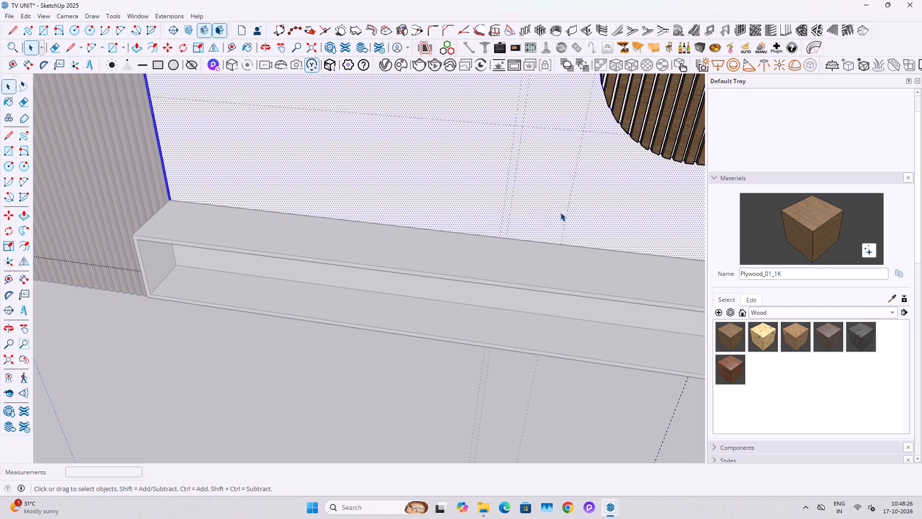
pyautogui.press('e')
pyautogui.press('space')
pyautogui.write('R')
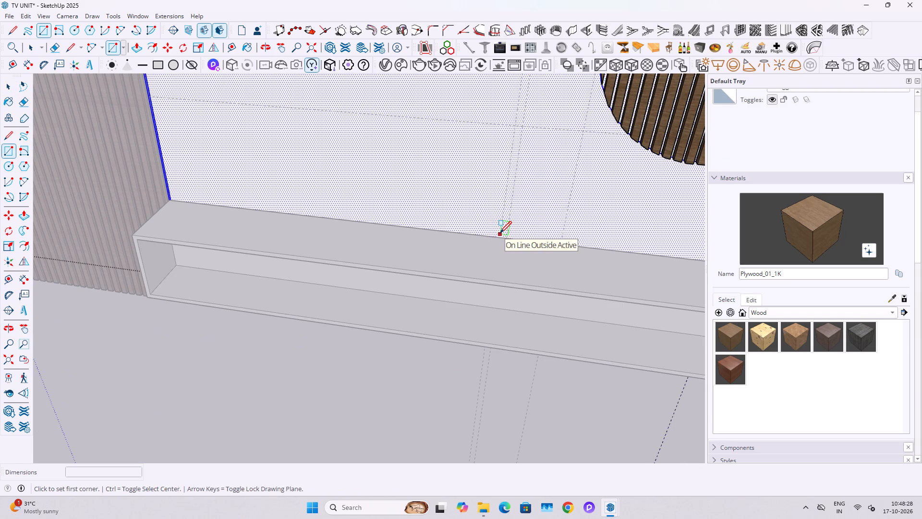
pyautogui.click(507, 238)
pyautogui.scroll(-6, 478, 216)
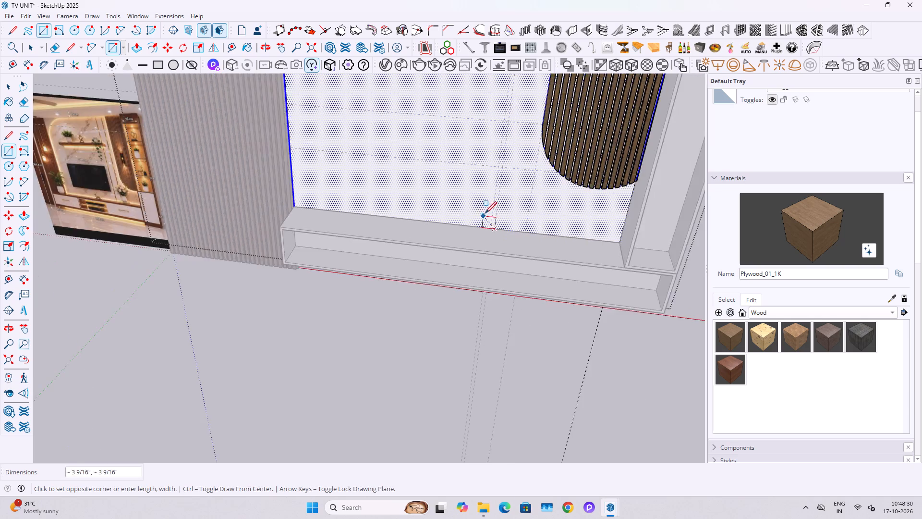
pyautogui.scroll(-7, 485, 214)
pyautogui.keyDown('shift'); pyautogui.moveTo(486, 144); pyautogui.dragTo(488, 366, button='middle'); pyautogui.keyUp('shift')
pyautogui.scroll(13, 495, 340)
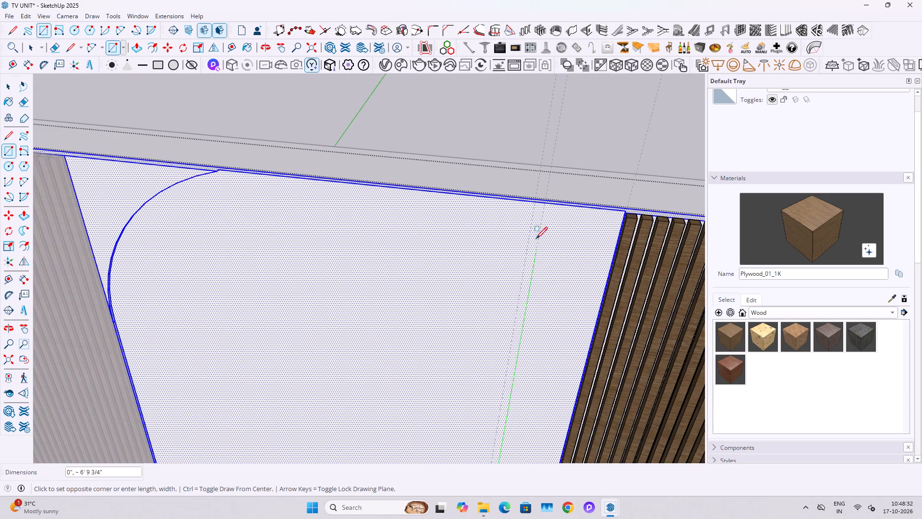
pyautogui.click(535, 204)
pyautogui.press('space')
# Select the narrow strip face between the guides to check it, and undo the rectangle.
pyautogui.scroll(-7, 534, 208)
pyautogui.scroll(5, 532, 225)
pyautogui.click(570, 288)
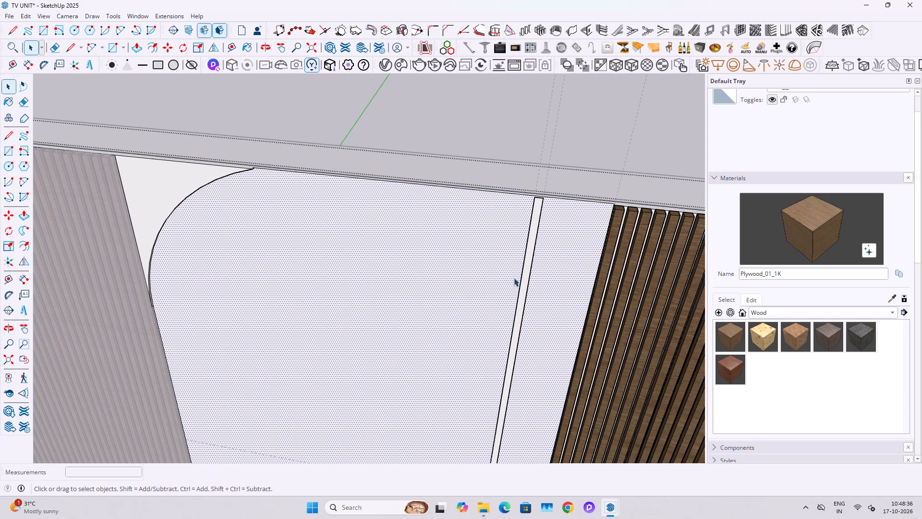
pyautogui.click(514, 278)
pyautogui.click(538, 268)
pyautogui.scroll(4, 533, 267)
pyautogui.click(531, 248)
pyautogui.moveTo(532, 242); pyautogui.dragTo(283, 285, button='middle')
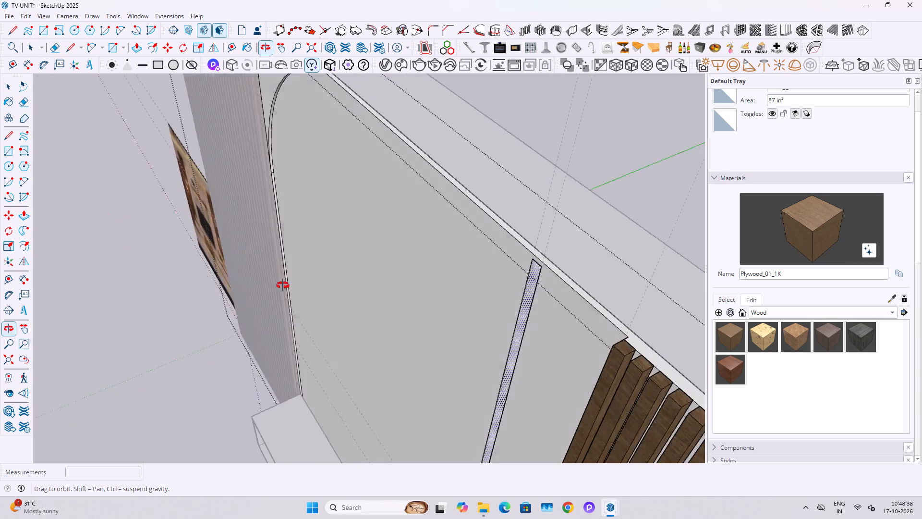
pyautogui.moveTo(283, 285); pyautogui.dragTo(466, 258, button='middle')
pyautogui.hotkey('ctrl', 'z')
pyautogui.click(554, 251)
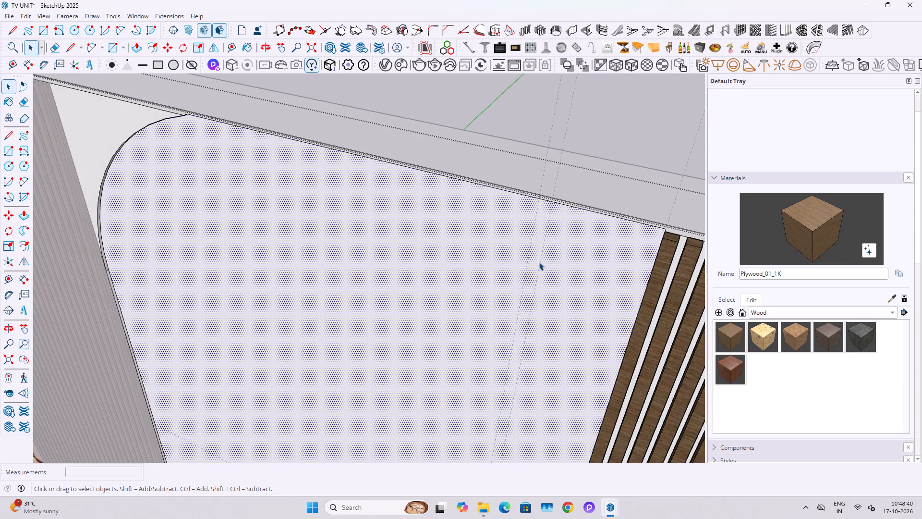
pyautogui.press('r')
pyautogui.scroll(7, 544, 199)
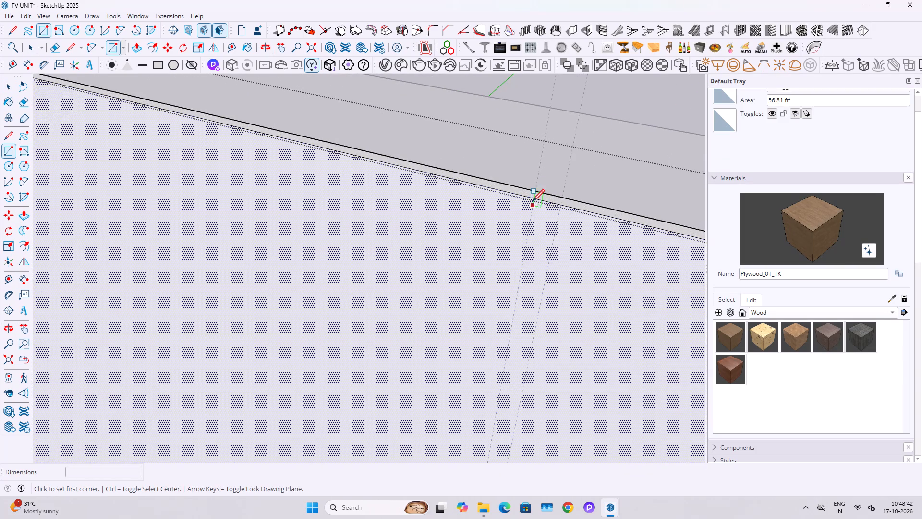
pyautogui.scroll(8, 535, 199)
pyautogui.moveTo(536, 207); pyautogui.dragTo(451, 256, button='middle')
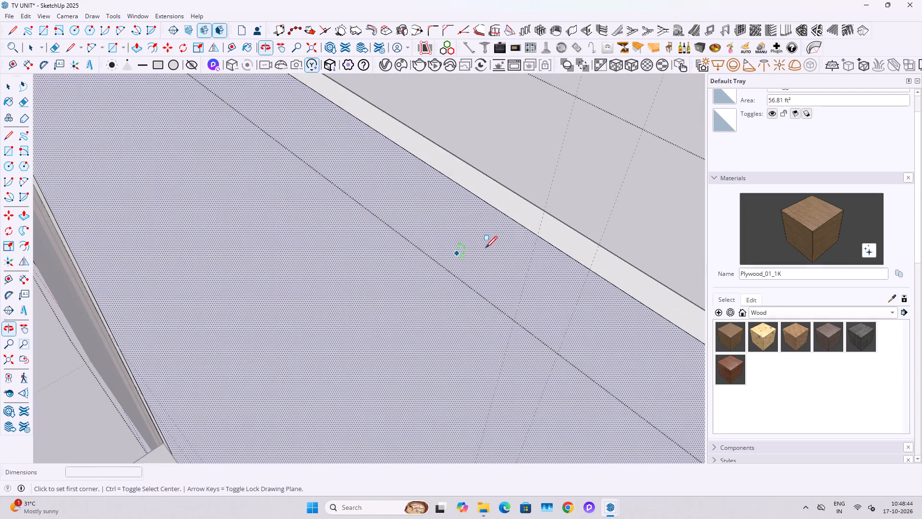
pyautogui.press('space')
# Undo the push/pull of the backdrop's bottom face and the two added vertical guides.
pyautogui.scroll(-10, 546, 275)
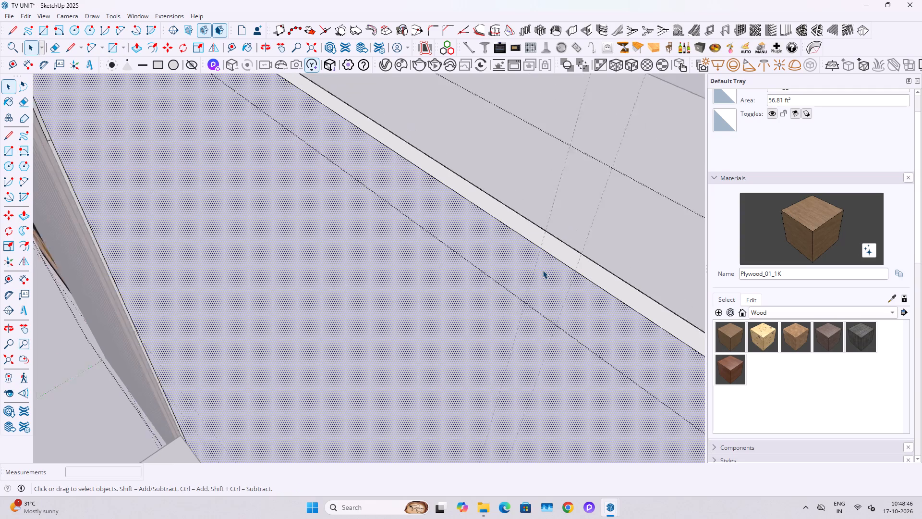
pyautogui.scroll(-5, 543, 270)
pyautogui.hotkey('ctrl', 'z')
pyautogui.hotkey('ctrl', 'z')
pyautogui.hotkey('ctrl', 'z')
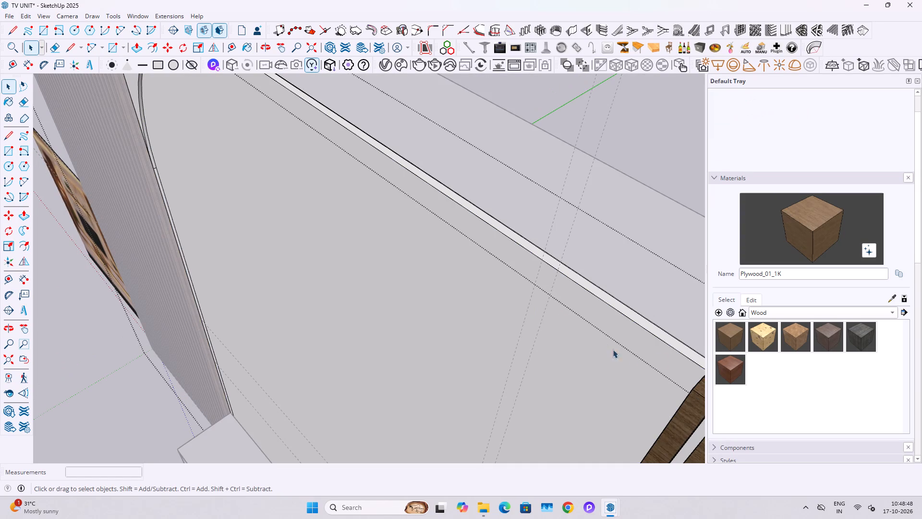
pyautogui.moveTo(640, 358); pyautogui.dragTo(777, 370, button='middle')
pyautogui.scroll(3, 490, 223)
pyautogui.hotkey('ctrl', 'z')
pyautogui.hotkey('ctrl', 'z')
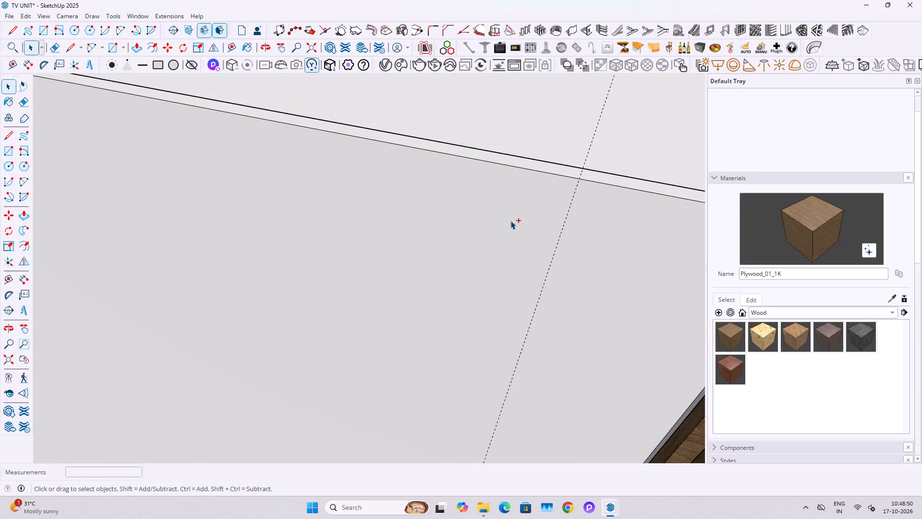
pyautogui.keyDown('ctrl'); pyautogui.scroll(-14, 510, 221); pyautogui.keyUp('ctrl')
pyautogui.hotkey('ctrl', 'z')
# Check the recess between the backdrop face and the tall cabinet's upper back corner with the Tape Measure.
pyautogui.keyDown('shift'); pyautogui.moveTo(577, 263); pyautogui.dragTo(348, 258, button='middle'); pyautogui.keyUp('shift')
pyautogui.scroll(8, 558, 284)
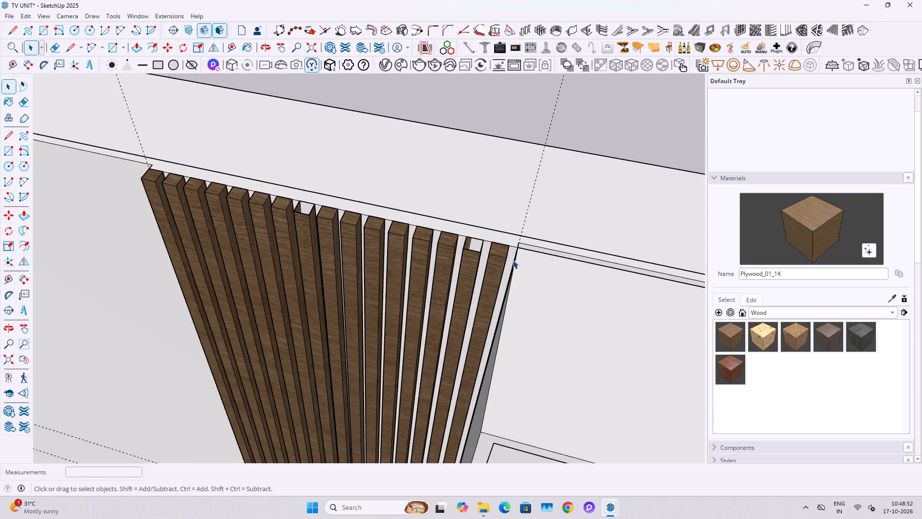
pyautogui.scroll(14, 513, 260)
pyautogui.moveTo(523, 257); pyautogui.dragTo(570, 297, button='middle')
pyautogui.scroll(4, 554, 206)
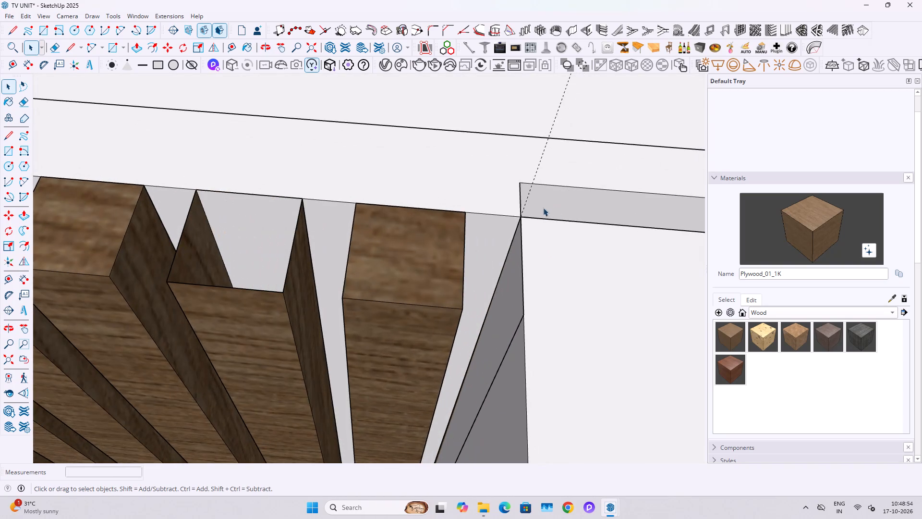
pyautogui.scroll(4, 519, 219)
pyautogui.moveTo(534, 188); pyautogui.dragTo(389, 174, button='middle')
pyautogui.scroll(1, 489, 175)
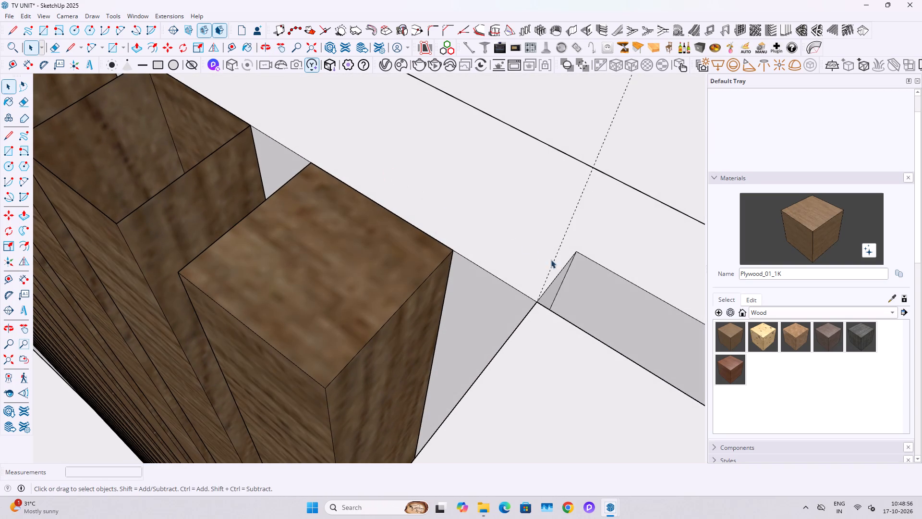
pyautogui.press('t')
pyautogui.click(573, 267)
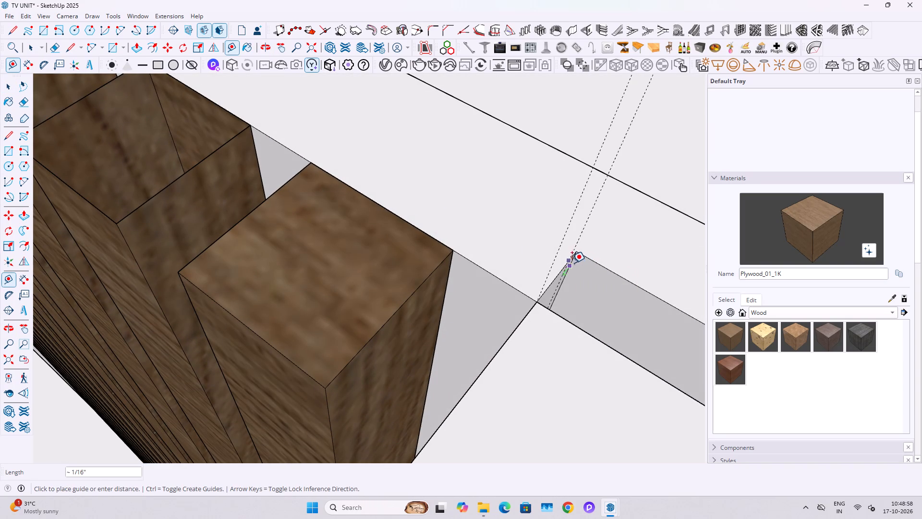
pyautogui.scroll(-10, 572, 263)
pyautogui.press('space')
# Push/Pull the backdrop face flush with the tall cabinet's back corner, and leave the group.
pyautogui.doubleClick(595, 274)
pyautogui.click(583, 275)
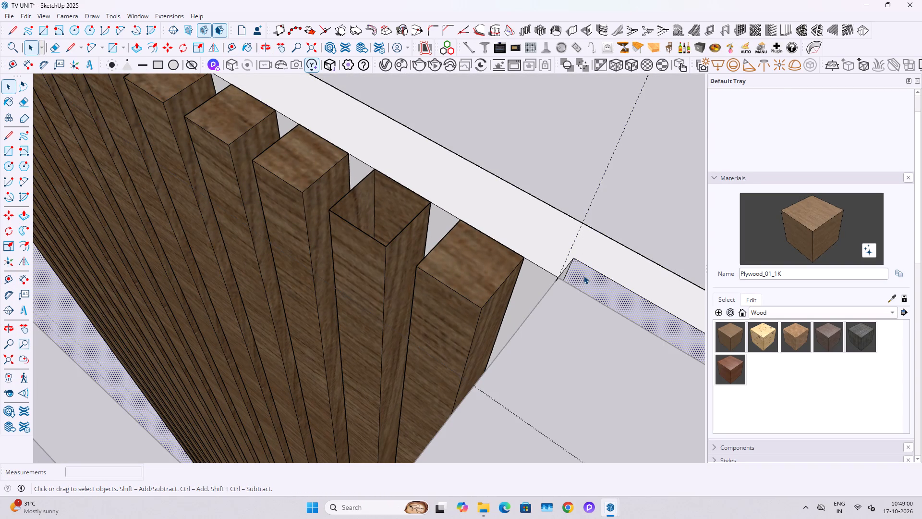
pyautogui.press('p')
pyautogui.click(583, 275)
pyautogui.click(559, 280)
pyautogui.press('space')
pyautogui.scroll(-1, 536, 287)
pyautogui.moveTo(536, 290); pyautogui.dragTo(705, 293, button='middle')
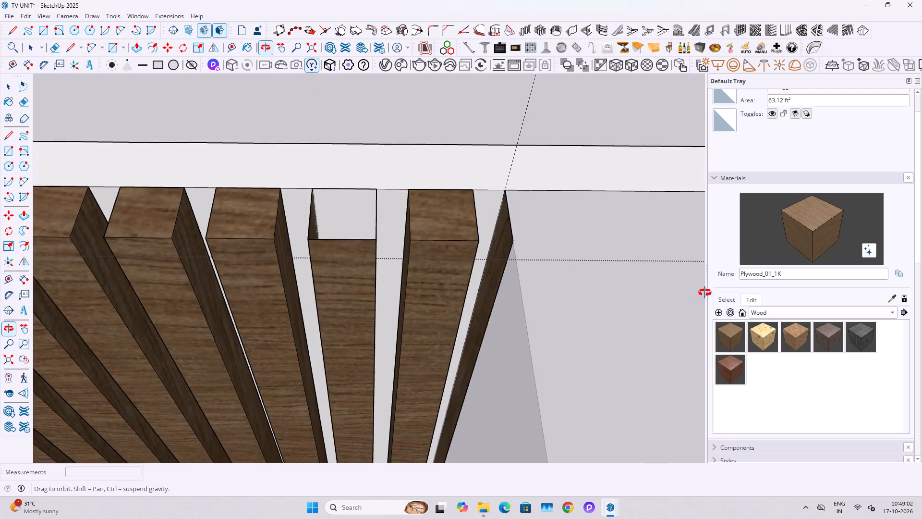
pyautogui.moveTo(705, 293); pyautogui.dragTo(705, 291, button='middle')
pyautogui.press('Escape')
pyautogui.press('Escape')
# Examine where the tops of the shorter fluted panel's slats meet the backdrop and the tall cabinet.
pyautogui.scroll(-20, 458, 236)
pyautogui.scroll(-7, 458, 236)
pyautogui.scroll(3, 463, 306)
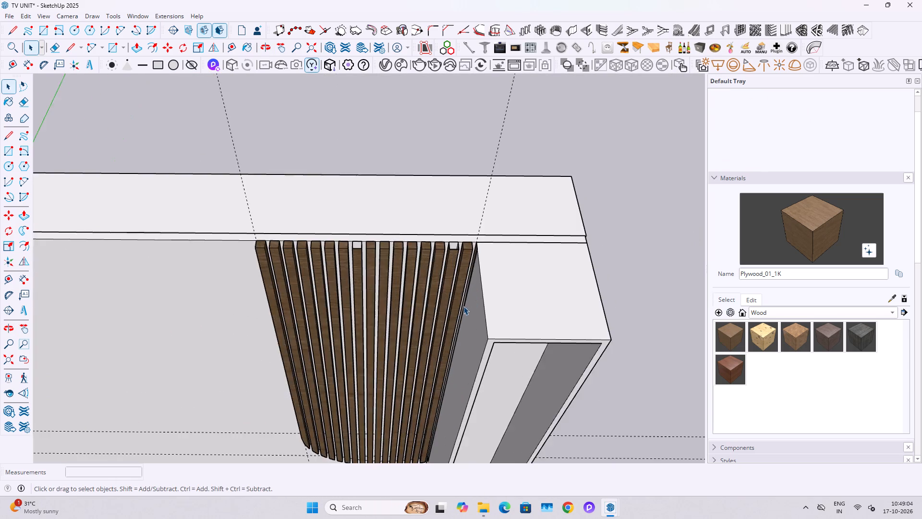
pyautogui.scroll(11, 463, 306)
pyautogui.scroll(-12, 487, 217)
pyautogui.moveTo(524, 290); pyautogui.dragTo(410, 249, button='middle')
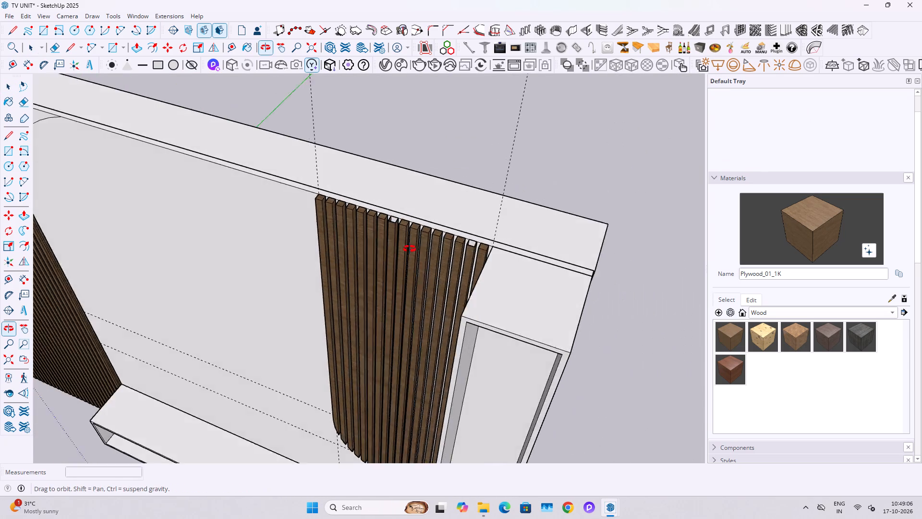
pyautogui.moveTo(410, 249); pyautogui.dragTo(401, 242, button='middle')
pyautogui.scroll(3, 487, 264)
pyautogui.moveTo(519, 298); pyautogui.dragTo(411, 222, button='middle')
pyautogui.scroll(4, 468, 293)
pyautogui.moveTo(468, 300); pyautogui.dragTo(560, 291, button='middle')
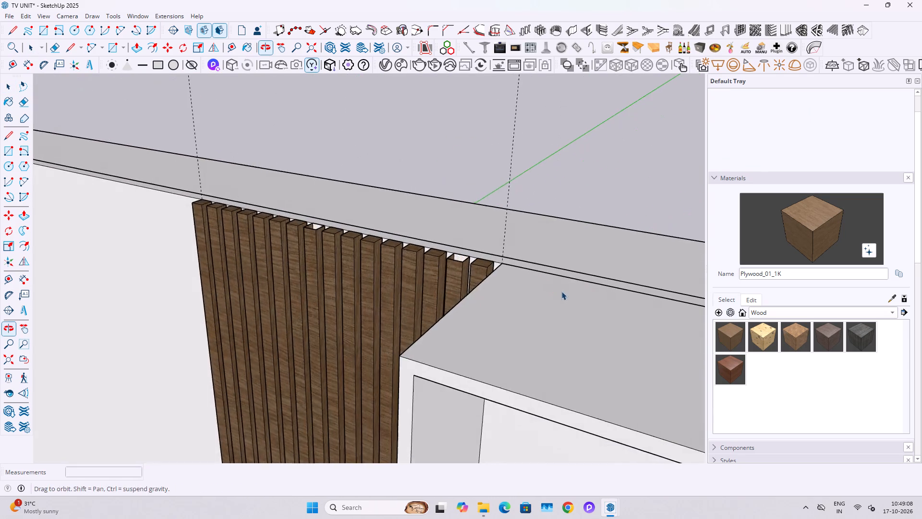
pyautogui.scroll(-4, 555, 292)
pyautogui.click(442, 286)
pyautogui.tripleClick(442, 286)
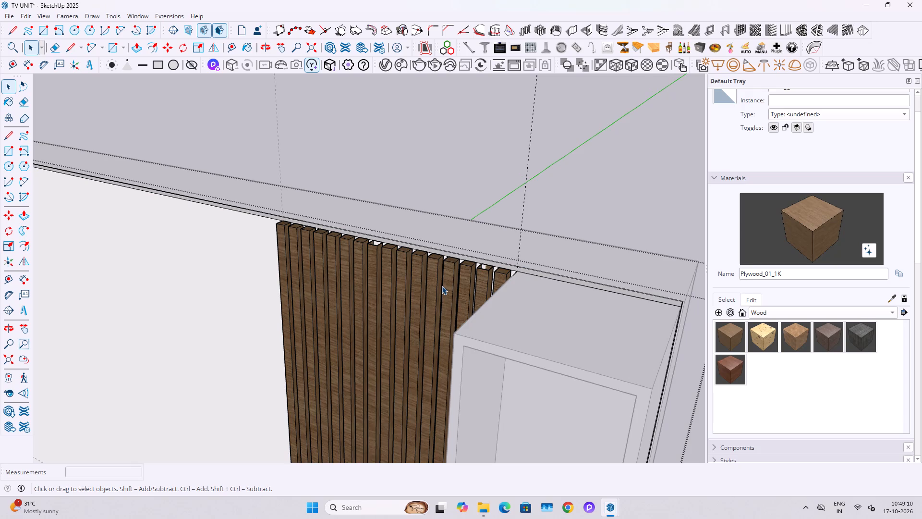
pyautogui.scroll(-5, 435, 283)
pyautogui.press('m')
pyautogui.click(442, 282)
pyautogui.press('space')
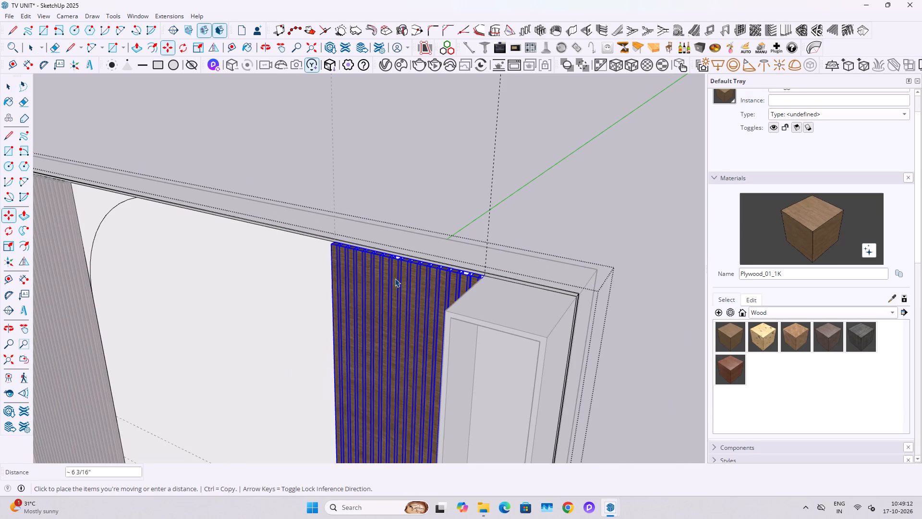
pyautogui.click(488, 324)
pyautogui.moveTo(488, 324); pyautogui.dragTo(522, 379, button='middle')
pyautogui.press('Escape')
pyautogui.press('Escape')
# Push/Pull the backdrop body's end face flush with the tall cabinet's outer side, and leave the group.
pyautogui.scroll(4, 480, 281)
pyautogui.moveTo(558, 303); pyautogui.dragTo(418, 222, button='middle')
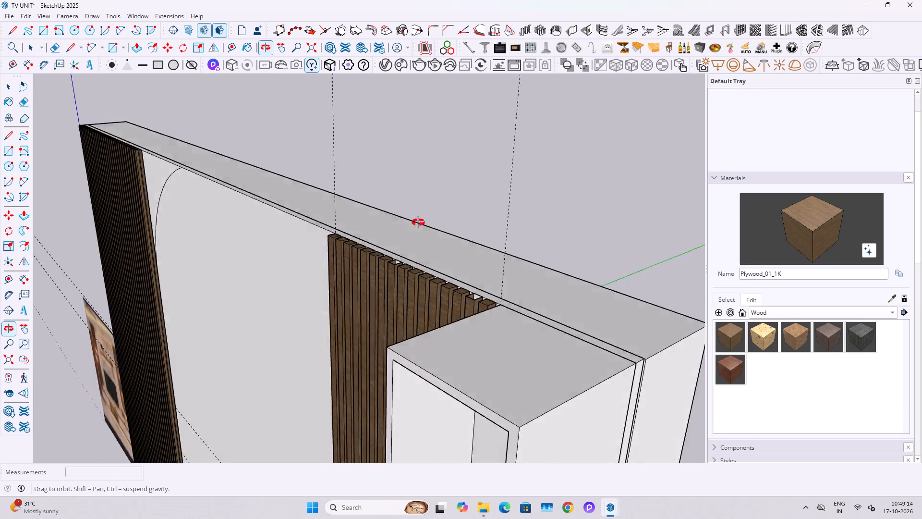
pyautogui.moveTo(418, 222); pyautogui.dragTo(410, 210, button='middle')
pyautogui.scroll(13, 598, 345)
pyautogui.keyDown('shift'); pyautogui.moveTo(646, 381); pyautogui.dragTo(274, 308, button='middle'); pyautogui.keyUp('shift')
pyautogui.moveTo(359, 257); pyautogui.dragTo(376, 320, button='middle')
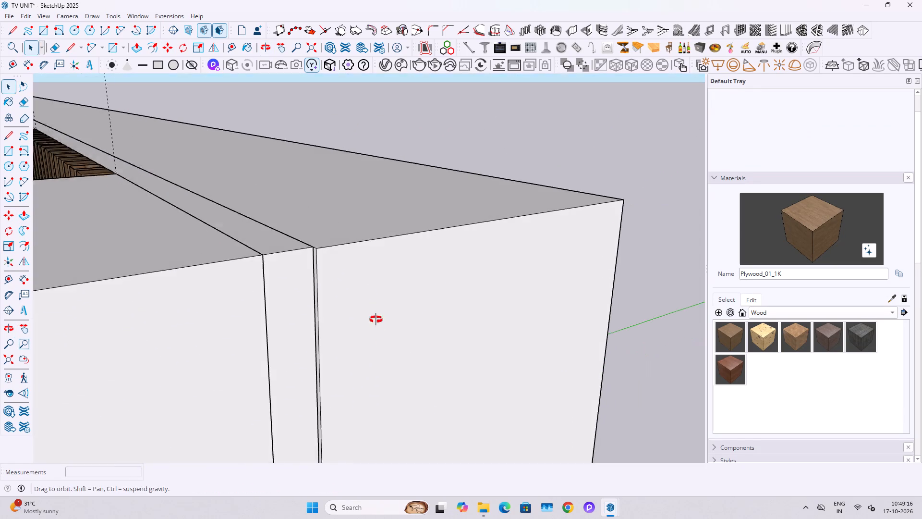
pyautogui.moveTo(376, 320); pyautogui.dragTo(391, 355, button='middle')
pyautogui.doubleClick(361, 289)
pyautogui.click(353, 302)
pyautogui.press('p')
pyautogui.click(353, 302)
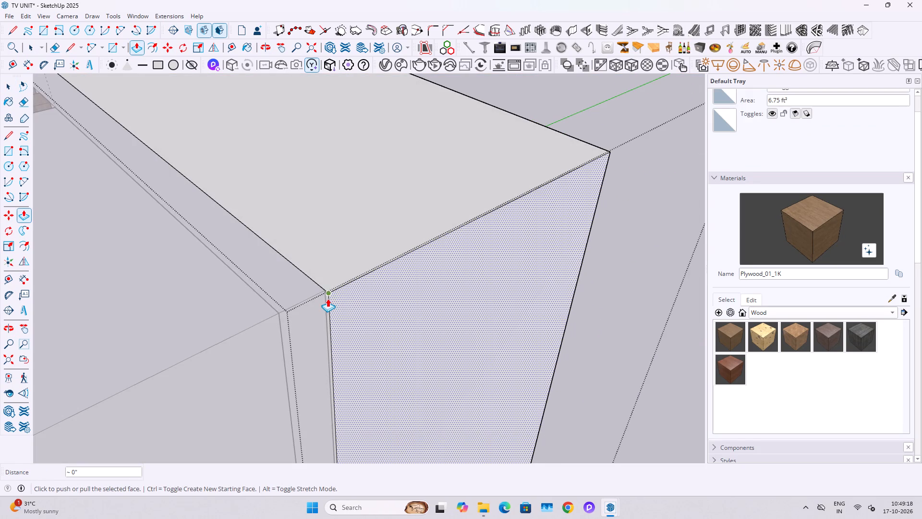
pyautogui.click(331, 296)
pyautogui.click(322, 296)
pyautogui.press('space')
pyautogui.press('Escape')
pyautogui.scroll(-4, 380, 286)
pyautogui.press('Escape')
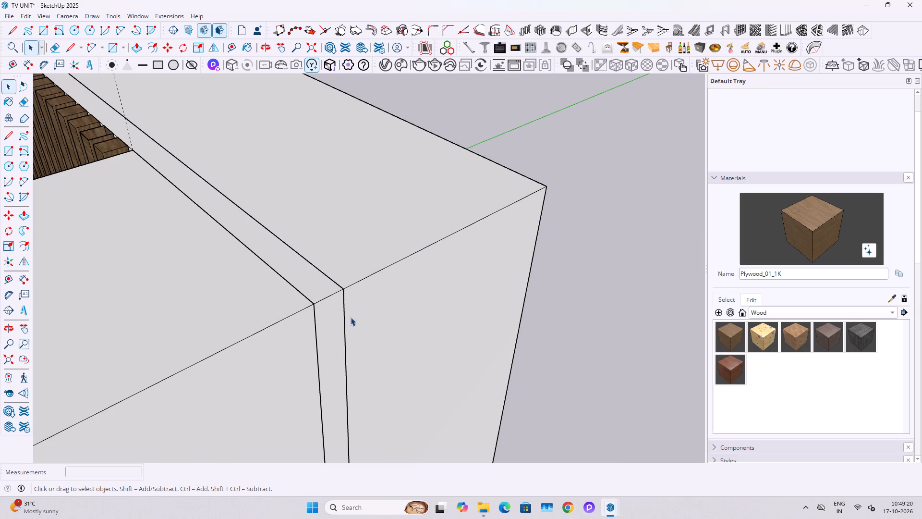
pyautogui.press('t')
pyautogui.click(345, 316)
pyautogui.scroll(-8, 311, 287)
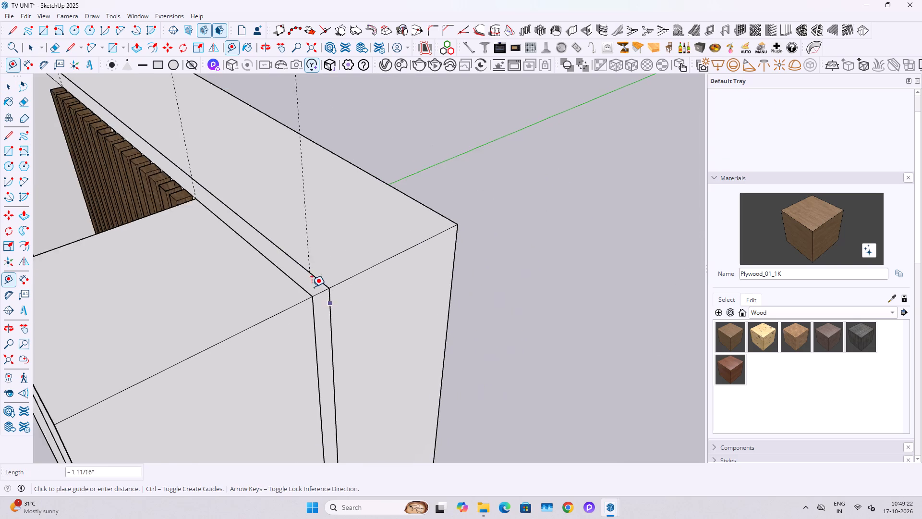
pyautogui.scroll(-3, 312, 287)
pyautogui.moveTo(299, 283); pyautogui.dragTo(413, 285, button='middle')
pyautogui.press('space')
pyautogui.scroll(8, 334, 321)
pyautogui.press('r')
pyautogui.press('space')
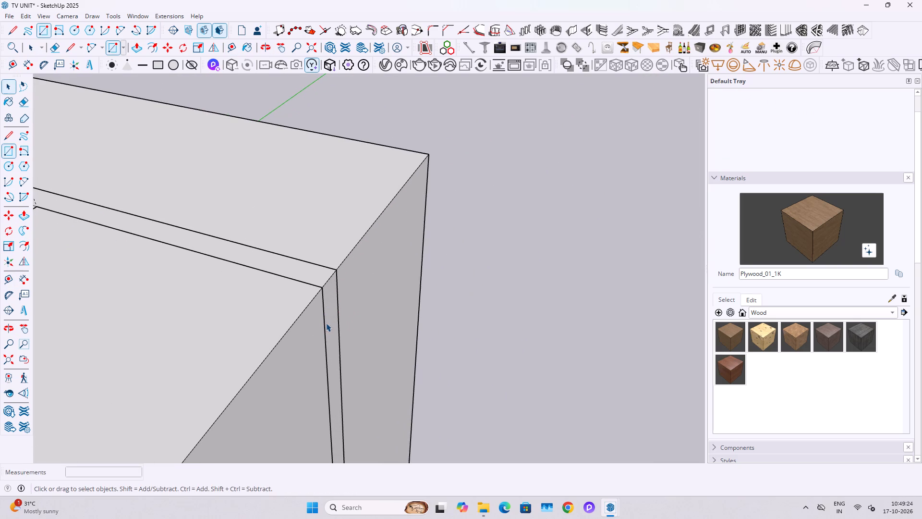
# Place a vertical guide on the backdrop beside the shorter fluted panel, and a second guide 1" from it.
pyautogui.press('t')
pyautogui.click(324, 322)
pyautogui.scroll(-11, 104, 212)
pyautogui.keyDown('shift'); pyautogui.moveTo(67, 217); pyautogui.dragTo(761, 312, button='middle'); pyautogui.keyUp('shift')
pyautogui.scroll(2, 505, 250)
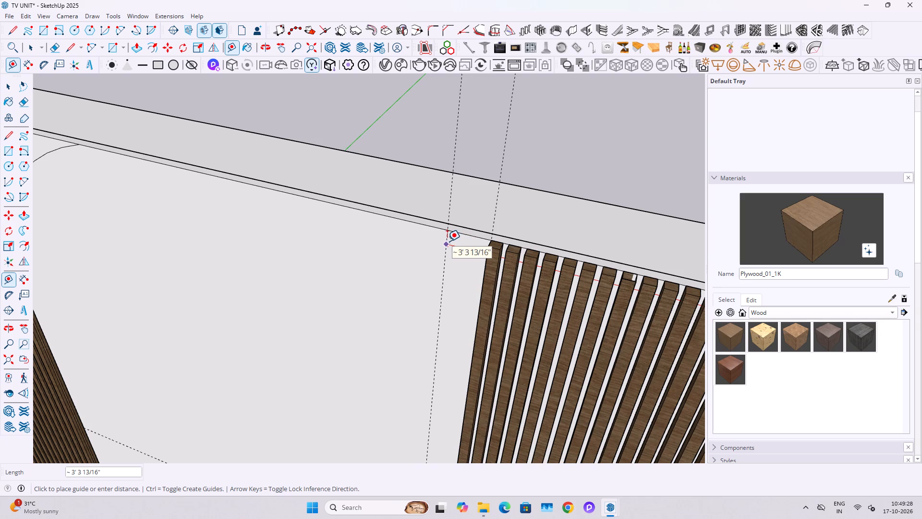
pyautogui.click(440, 241)
pyautogui.click(437, 246)
pyautogui.press('1')
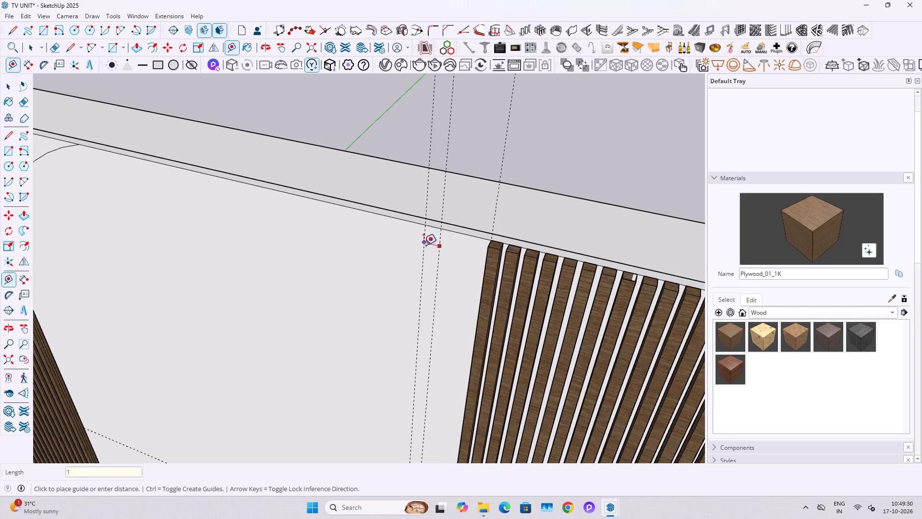
pyautogui.hotkey('shift', '"')
pyautogui.press('Return')
pyautogui.moveTo(439, 286); pyautogui.dragTo(542, 211, button='middle')
pyautogui.scroll(-19, 541, 209)
pyautogui.press('space')
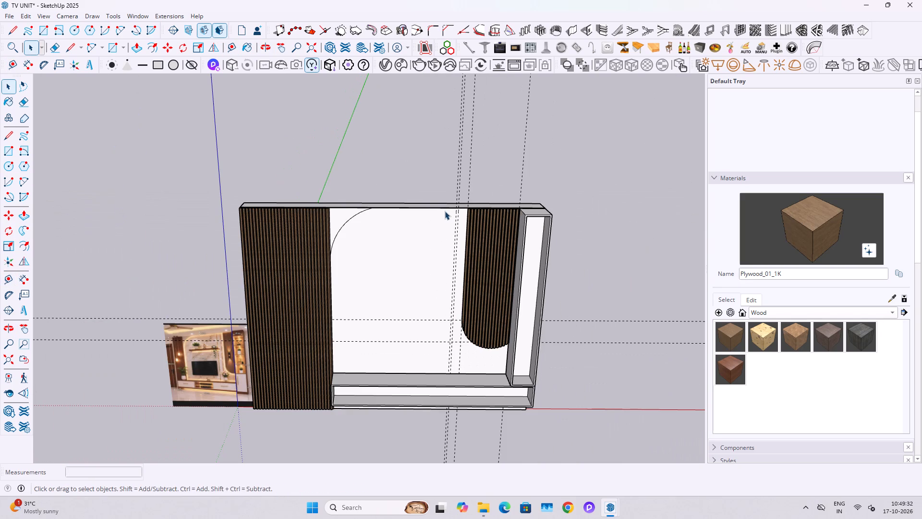
# Inside the backdrop group, draw a 1" wide vertical strip between the two guides, from the top edge down to the low cabinet.
pyautogui.scroll(9, 445, 217)
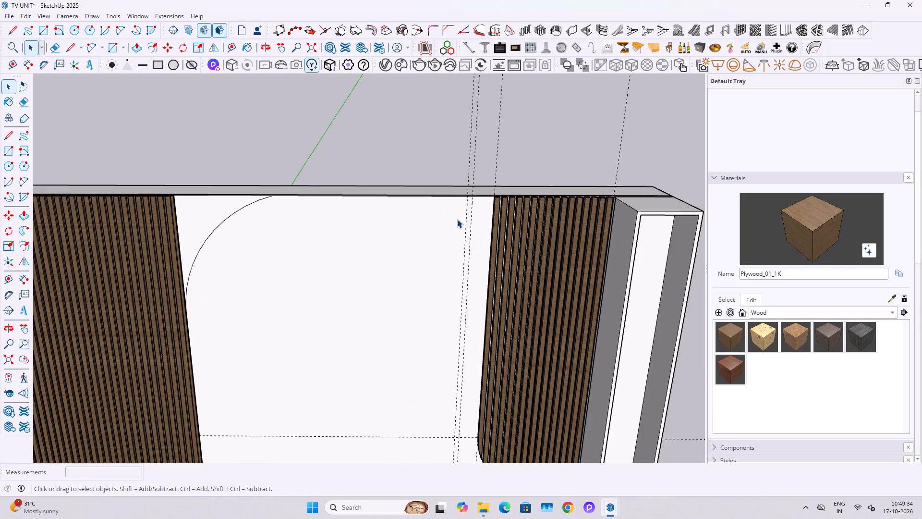
pyautogui.doubleClick(485, 226)
pyautogui.click(485, 222)
pyautogui.press('r')
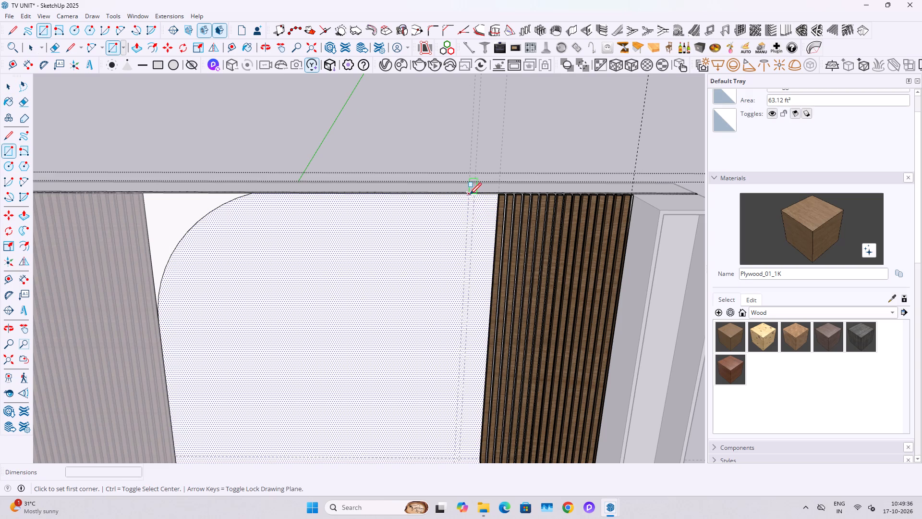
pyautogui.click(470, 196)
pyautogui.scroll(-5, 481, 327)
pyautogui.keyDown('shift'); pyautogui.moveTo(470, 357); pyautogui.dragTo(467, 138, button='middle'); pyautogui.keyUp('shift')
pyautogui.keyDown('shift'); pyautogui.scroll(-1, 455, 198); pyautogui.keyUp('shift')
pyautogui.scroll(11, 453, 242)
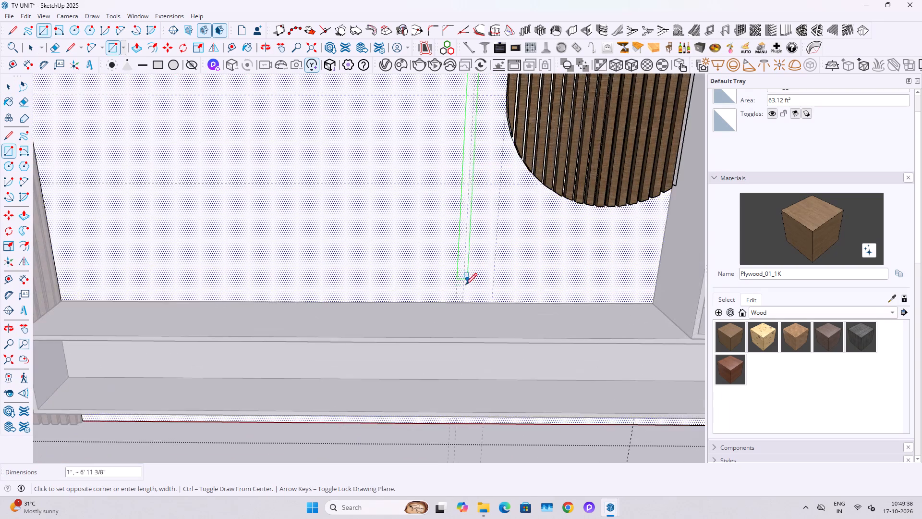
pyautogui.scroll(2, 465, 286)
pyautogui.click(461, 310)
pyautogui.press('space')
pyautogui.doubleClick(457, 301)
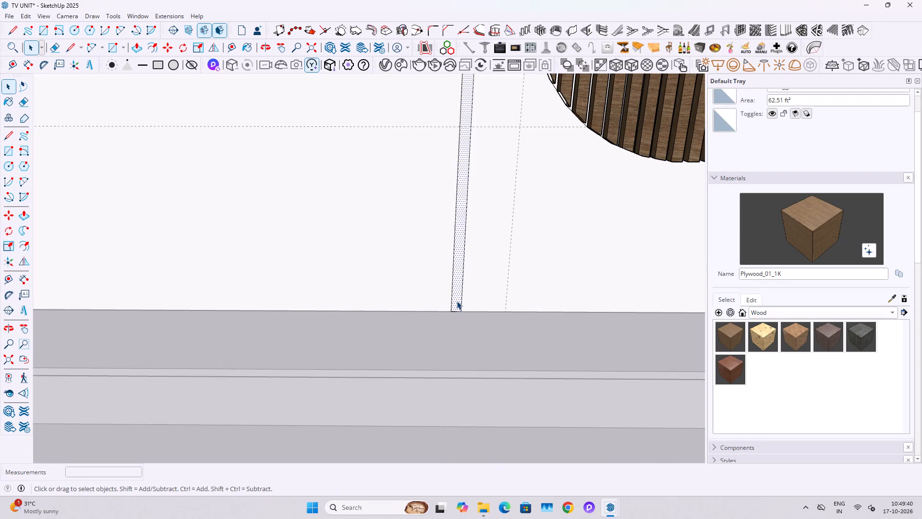
pyautogui.scroll(-12, 457, 300)
pyautogui.click(478, 283)
pyautogui.click(438, 281)
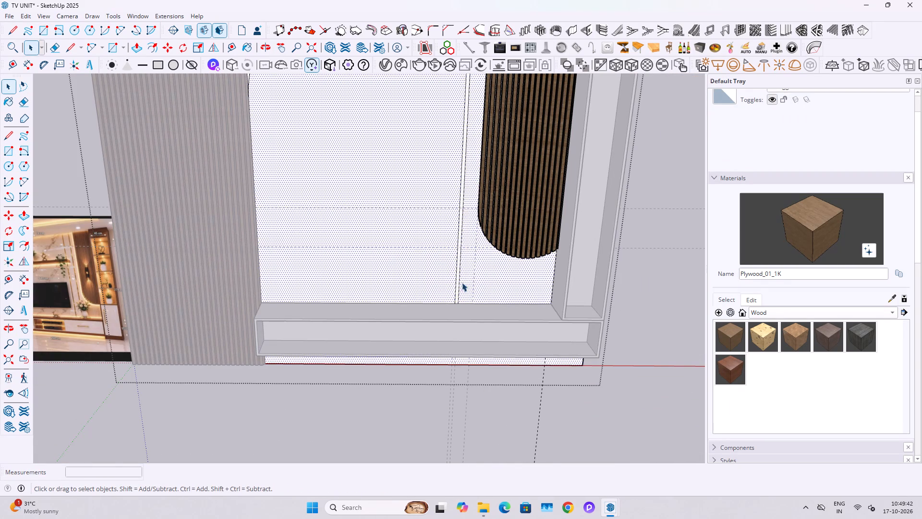
# Copy the 1" strip about 9 1/2" along the backdrop, away from the shorter fluted panel.
pyautogui.scroll(8, 462, 284)
pyautogui.click(458, 308)
pyautogui.doubleClick(458, 308)
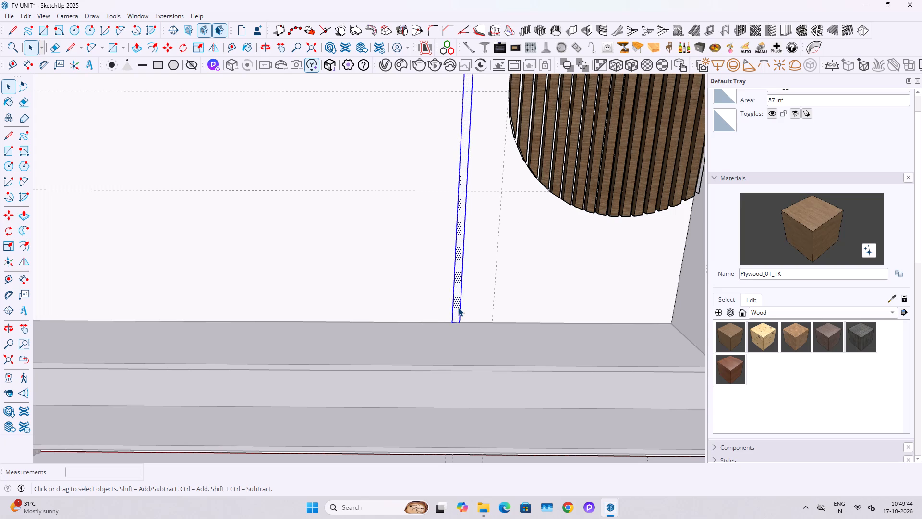
pyautogui.scroll(-11, 459, 308)
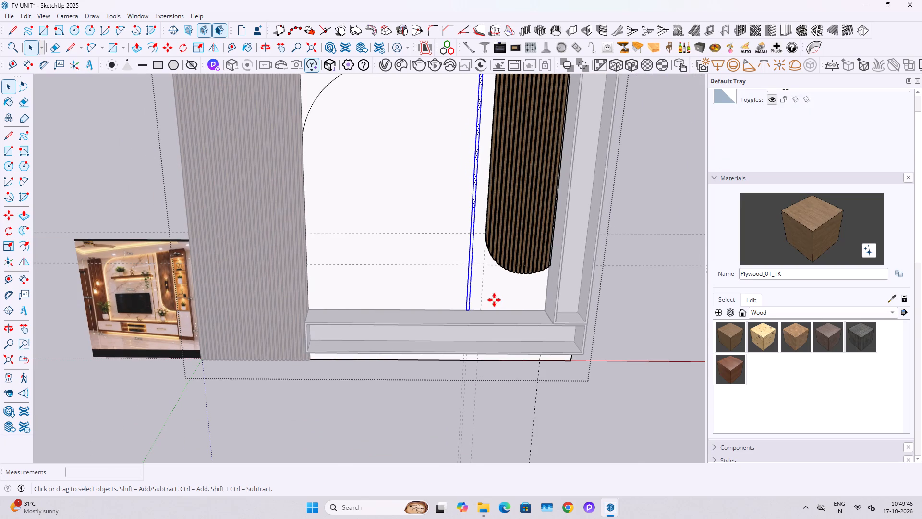
pyautogui.press('m')
pyautogui.click(472, 308)
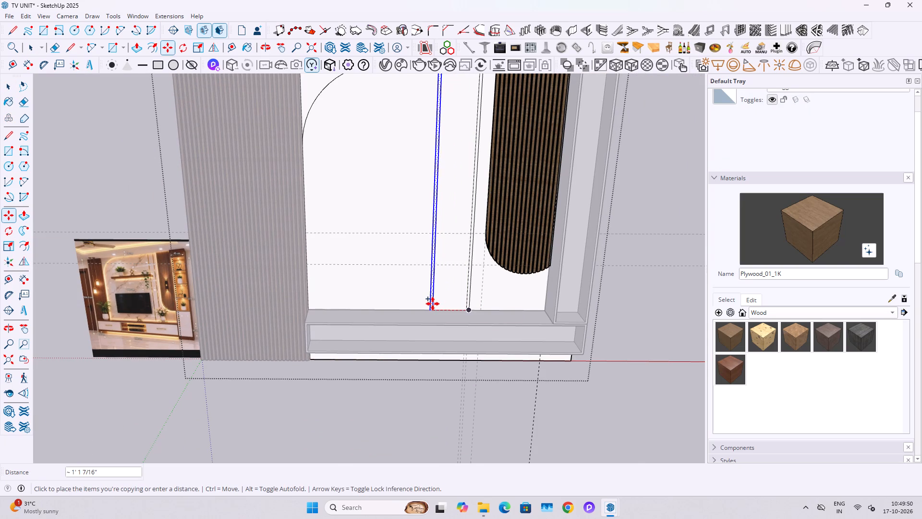
pyautogui.click(444, 304)
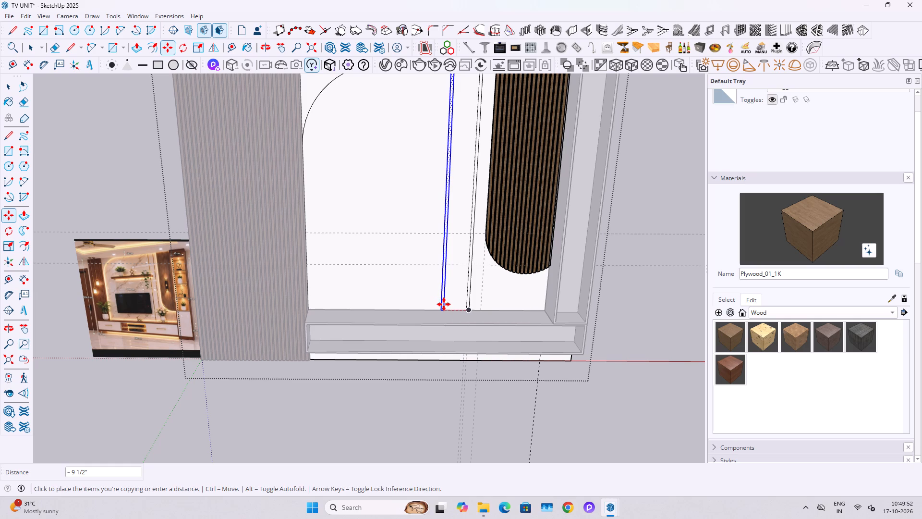
pyautogui.press('space')
pyautogui.click(450, 298)
pyautogui.scroll(6, 445, 275)
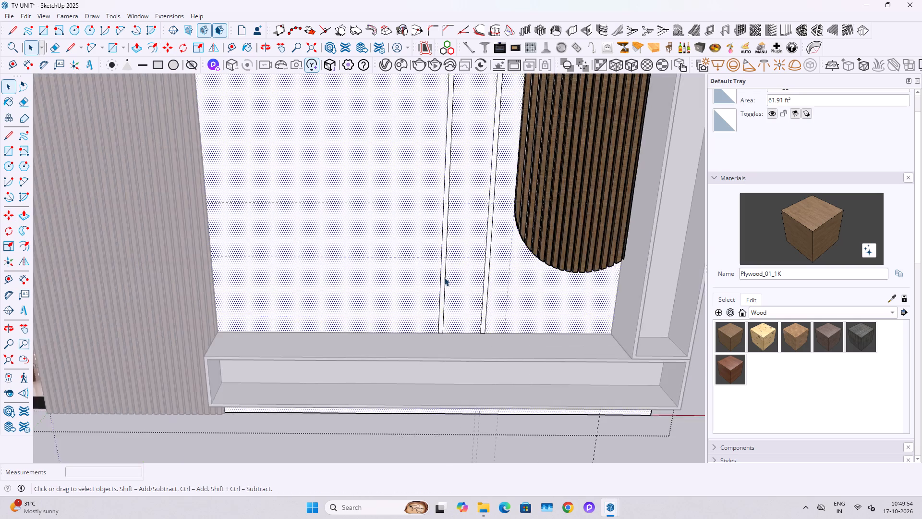
pyautogui.scroll(4, 444, 277)
pyautogui.click(444, 278)
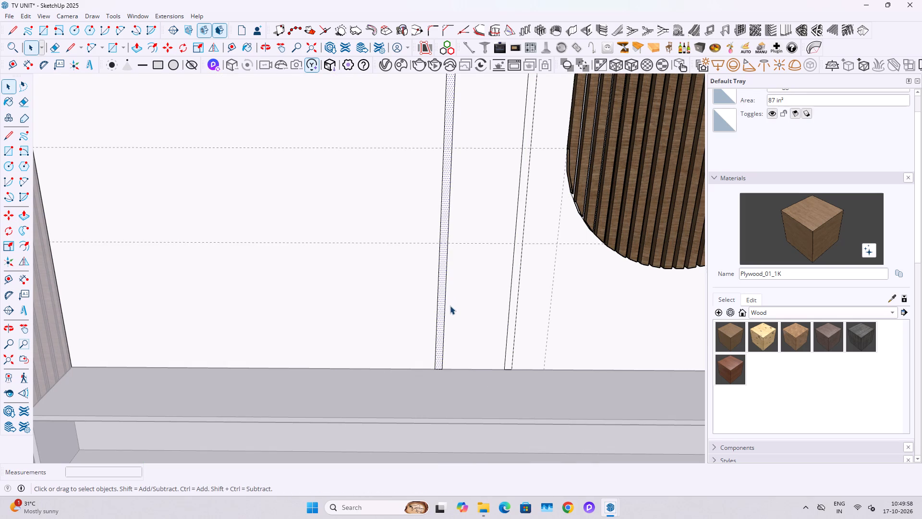
# Save the model and purge its unused items.
pyautogui.hotkey('ctrl', 's')
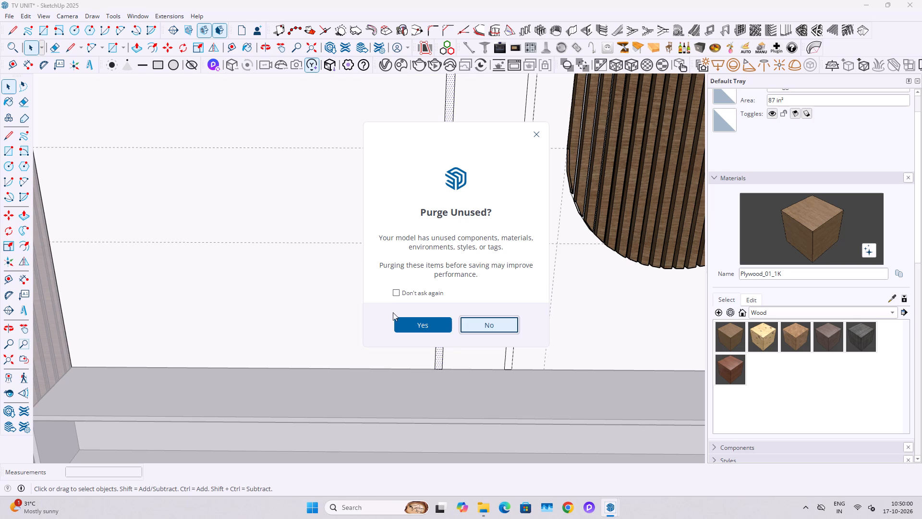
pyautogui.click(428, 325)
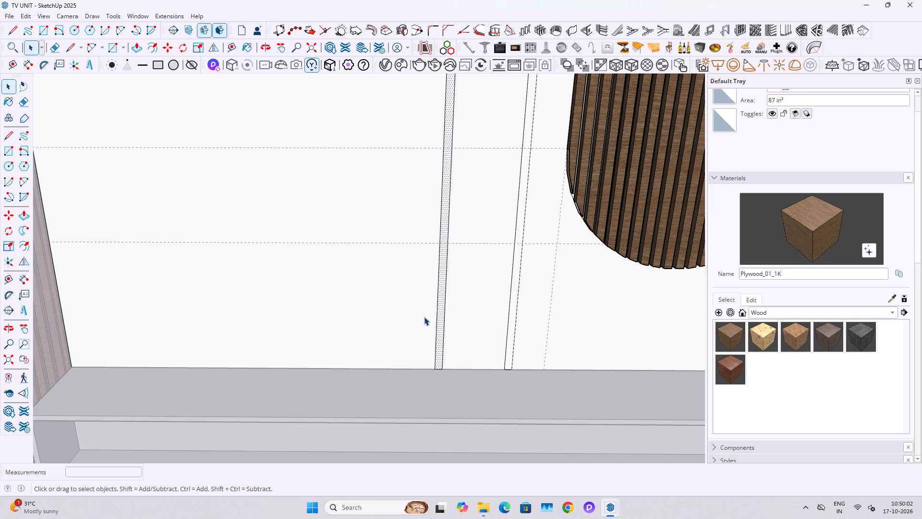
# Compare the backdrop's strip layout with the reference image, and leave the group.
pyautogui.scroll(-9, 437, 270)
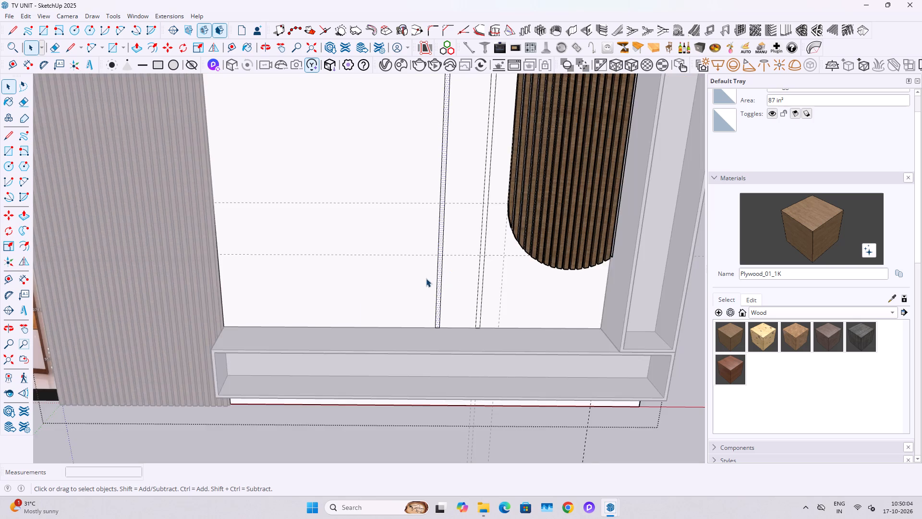
pyautogui.scroll(-10, 426, 278)
pyautogui.moveTo(433, 248); pyautogui.dragTo(457, 197, button='middle')
pyautogui.scroll(11, 345, 262)
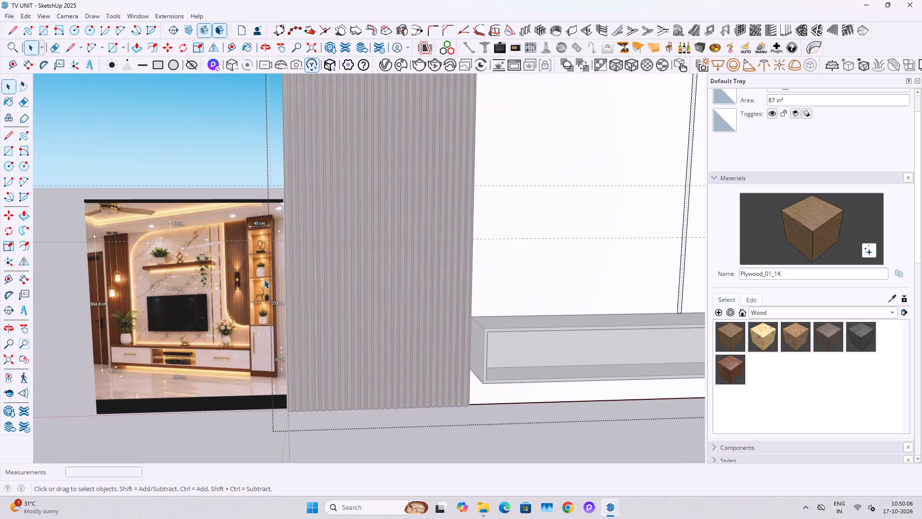
pyautogui.press('Escape')
pyautogui.press('Escape')
pyautogui.scroll(-4, 262, 264)
pyautogui.keyDown('shift'); pyautogui.moveTo(373, 231); pyautogui.dragTo(309, 366, button='middle'); pyautogui.keyUp('shift')
pyautogui.keyDown('shift'); pyautogui.scroll(1, 319, 352); pyautogui.keyUp('shift')
pyautogui.keyDown('shift'); pyautogui.scroll(-1, 308, 367); pyautogui.keyUp('shift')
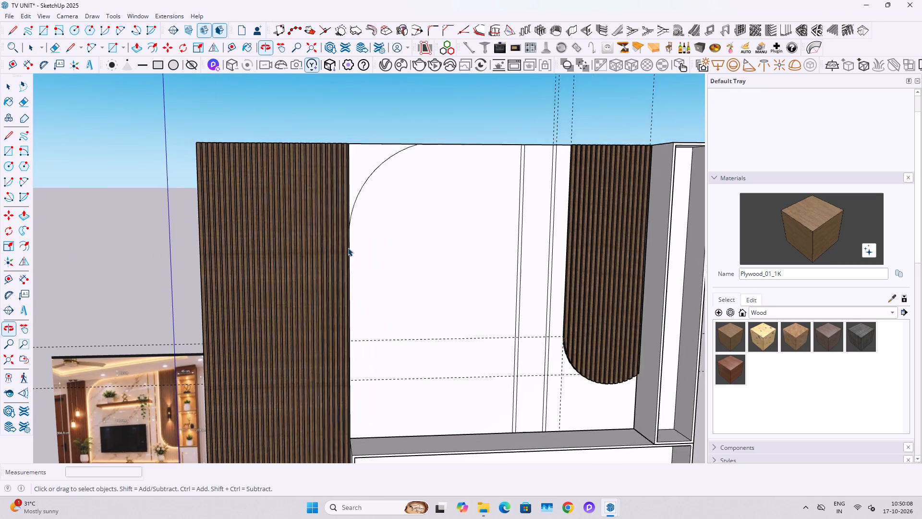
# Place a horizontal guide below the backdrop's top edge, and a second guide 2" below it.
pyautogui.press('t')
pyautogui.click(446, 163)
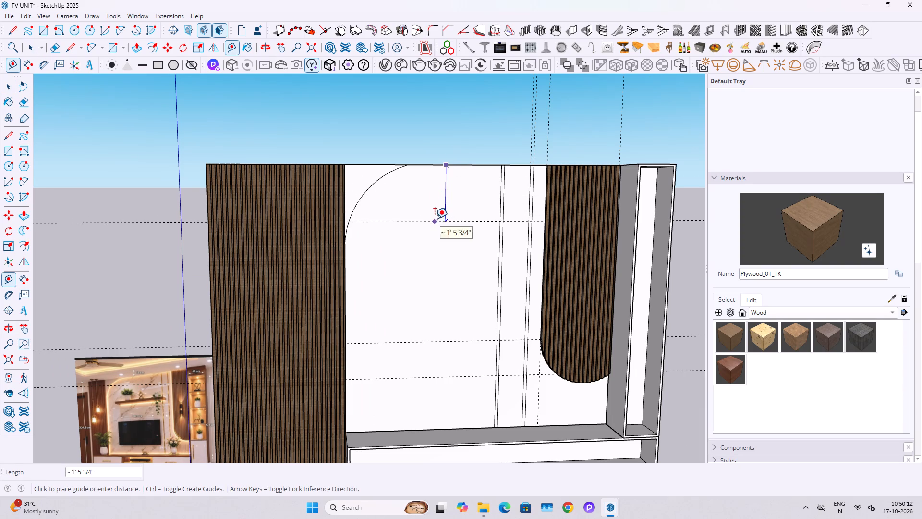
pyautogui.click(435, 215)
pyautogui.click(444, 212)
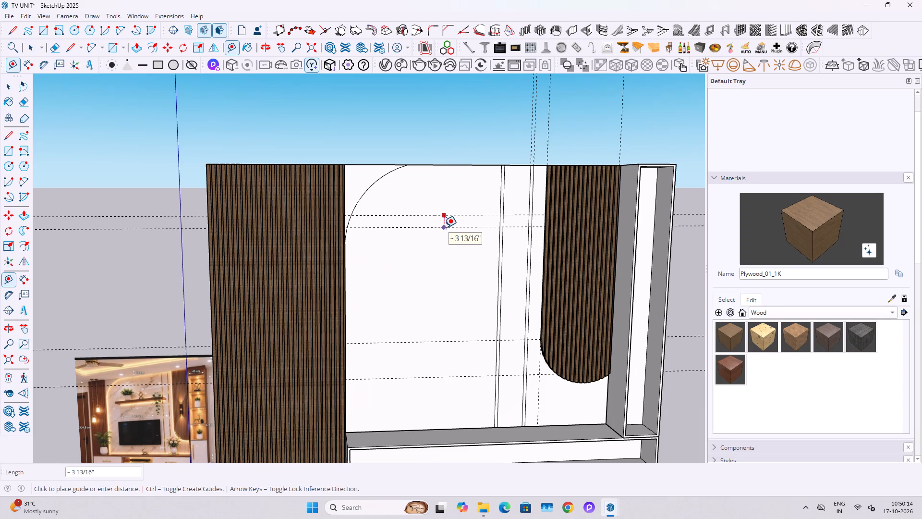
pyautogui.press('2')
pyautogui.hotkey('shift', 'Return')
pyautogui.press('Return')
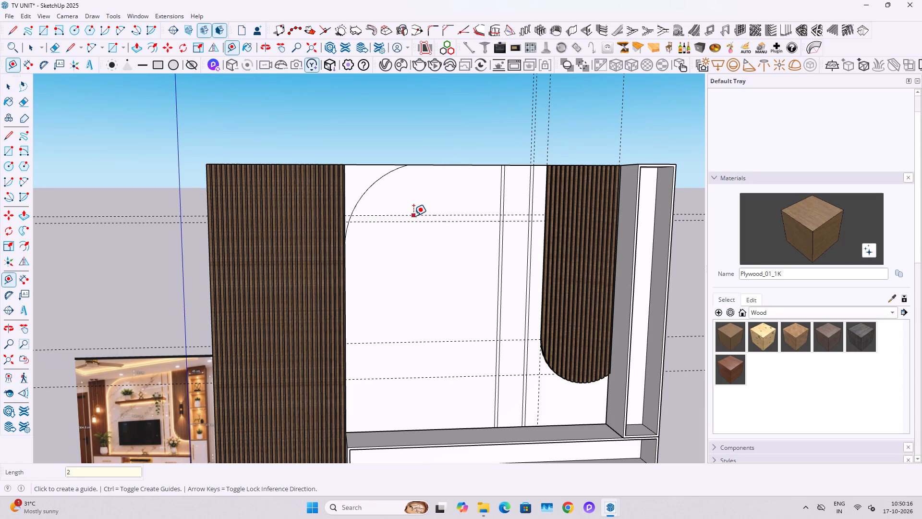
pyautogui.scroll(2, 492, 236)
pyautogui.press('space')
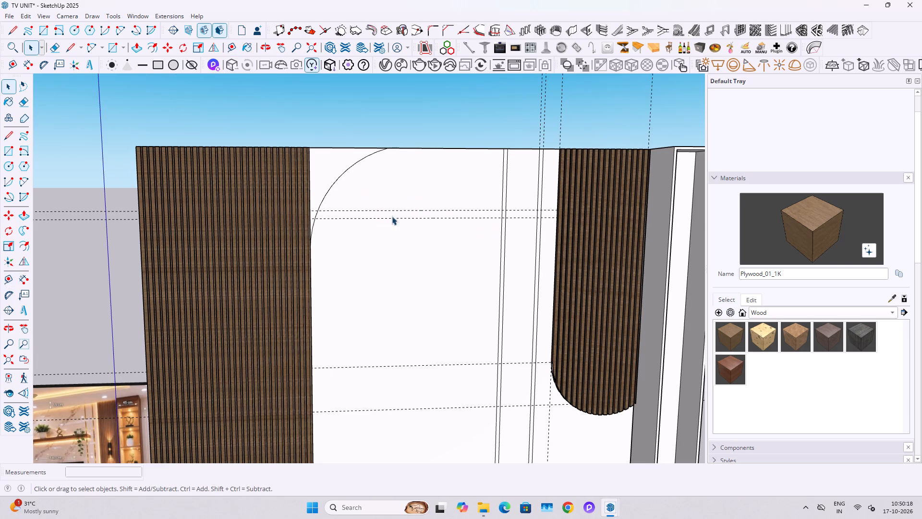
# Place one vertical guide about 3' 1 13/16" from the nearest vertical strip, and another just beside that strip.
pyautogui.press('t')
pyautogui.click(499, 250)
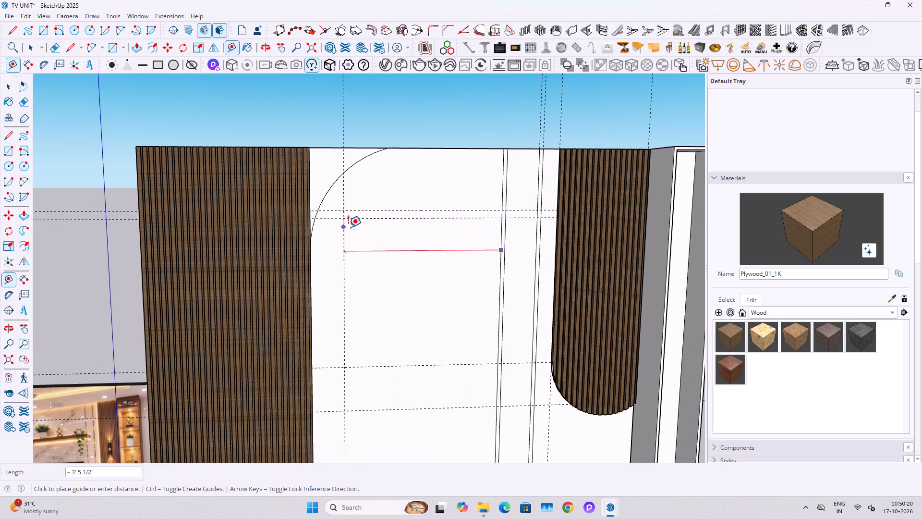
pyautogui.click(358, 228)
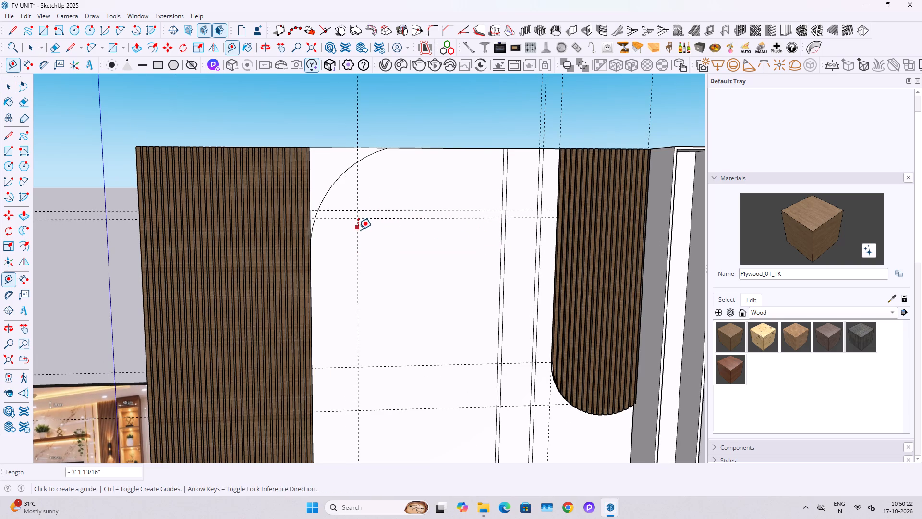
pyautogui.click(358, 230)
pyautogui.click(489, 231)
pyautogui.press('space')
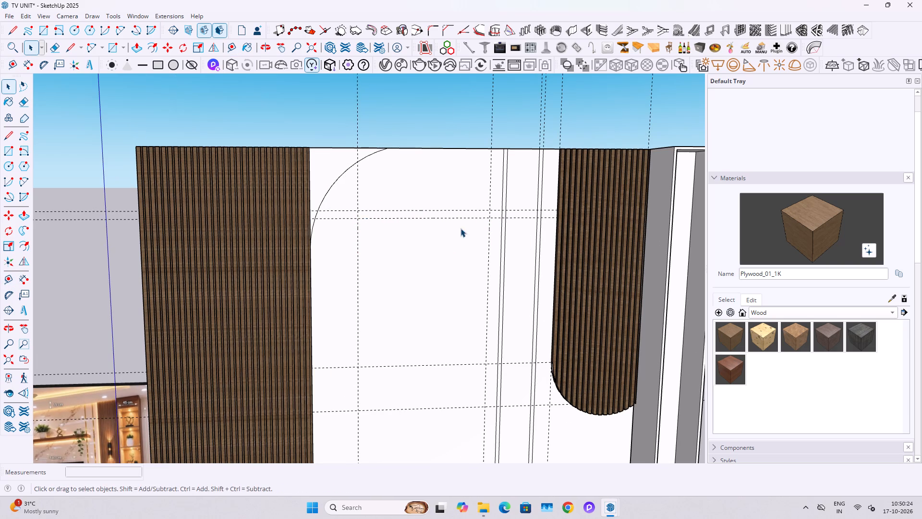
# Draw a rectangle between the two vertical and two horizontal guides, and extrude it 1' into a shelf.
pyautogui.press('r')
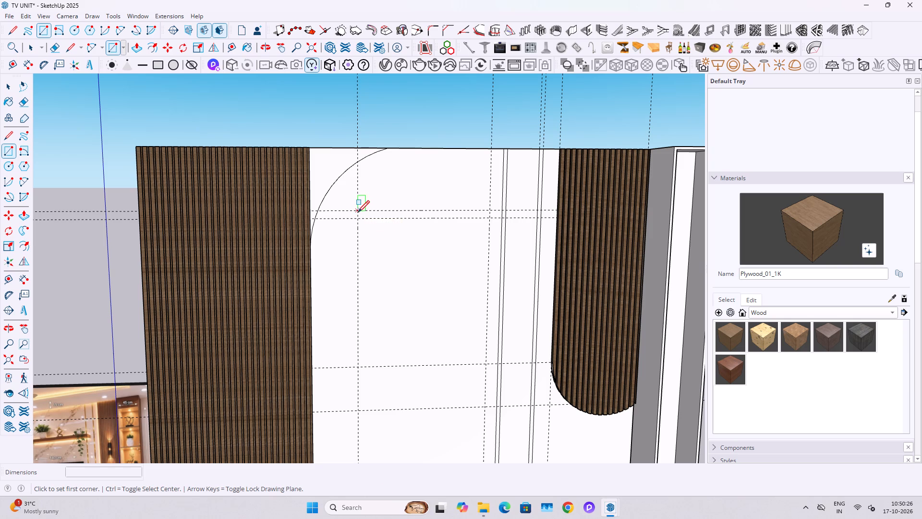
pyautogui.click(358, 213)
pyautogui.click(491, 220)
pyautogui.press('space')
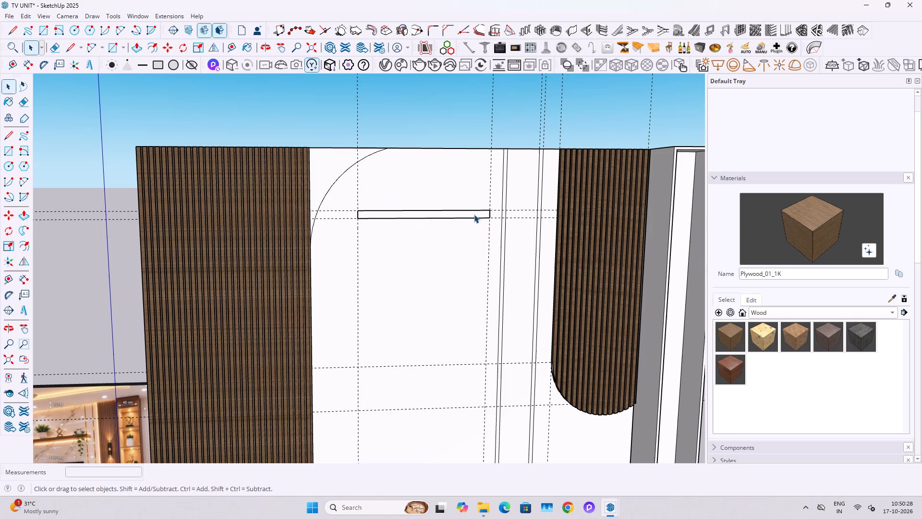
pyautogui.press('p')
pyautogui.click(474, 214)
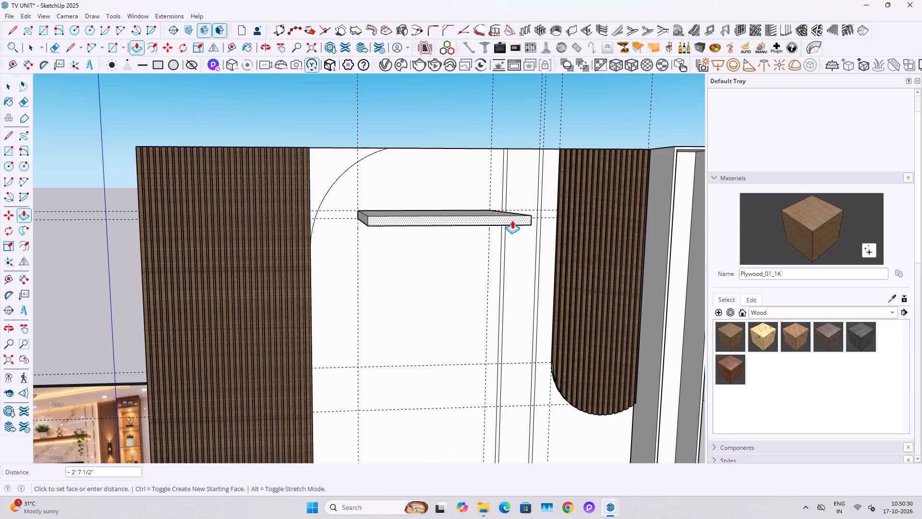
pyautogui.write("1'")
pyautogui.press('Return')
pyautogui.press('space')
# Group the shelf and move it 1' down the backdrop.
pyautogui.tripleClick(473, 214)
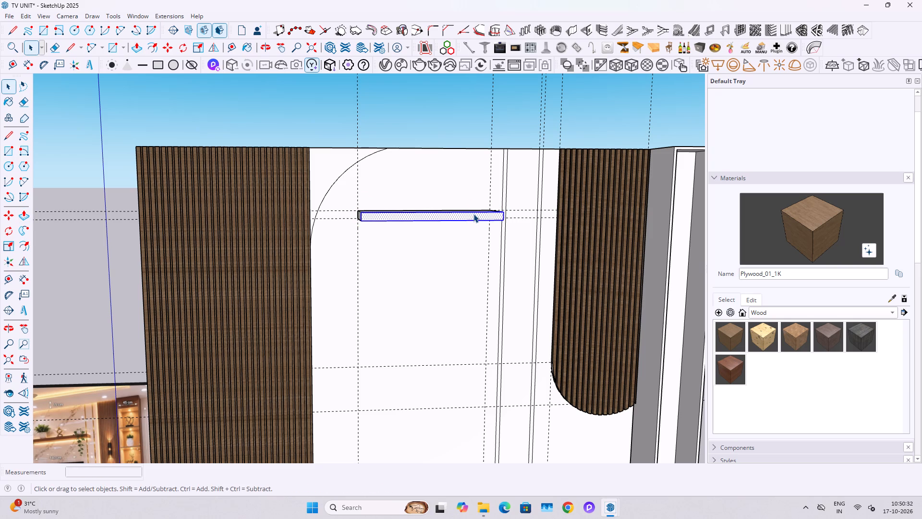
pyautogui.rightClick(473, 214)
pyautogui.click(510, 305)
pyautogui.press('m')
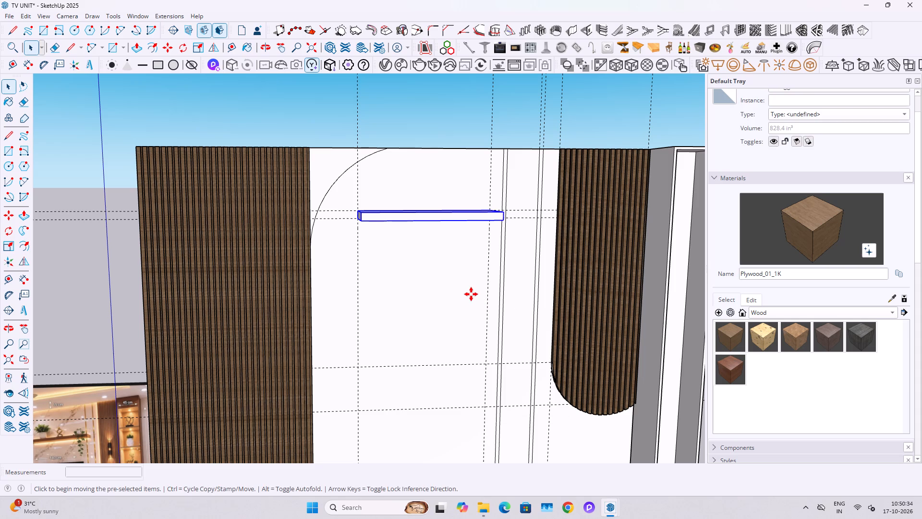
pyautogui.click(471, 294)
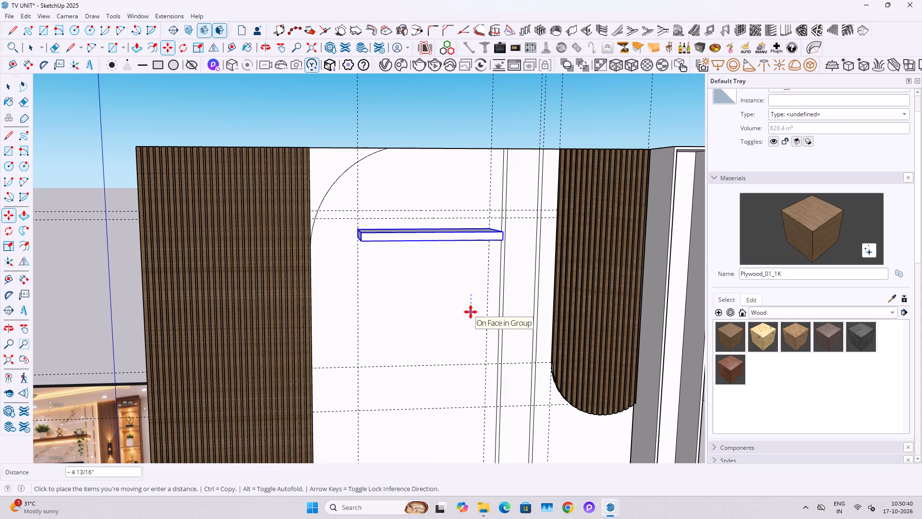
pyautogui.write("1'")
pyautogui.press('Return')
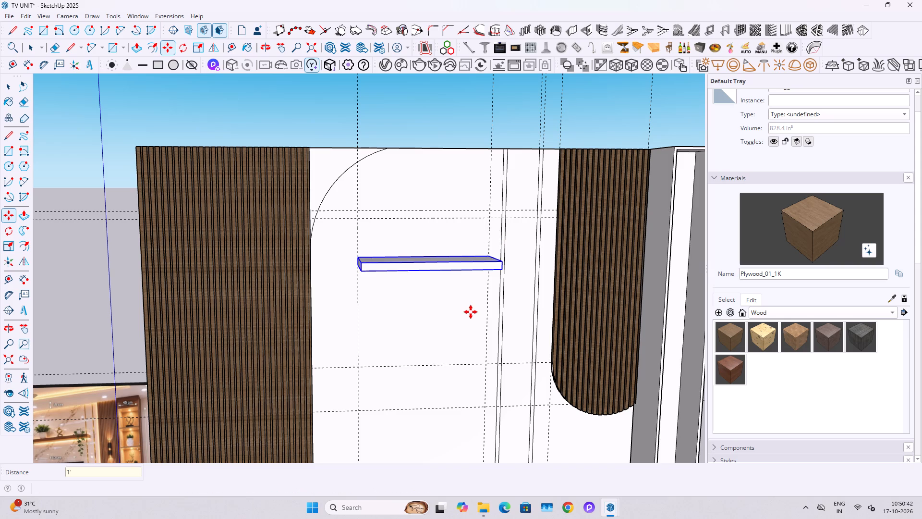
pyautogui.press('space')
# Delete all guides from the model.
pyautogui.scroll(-8, 465, 302)
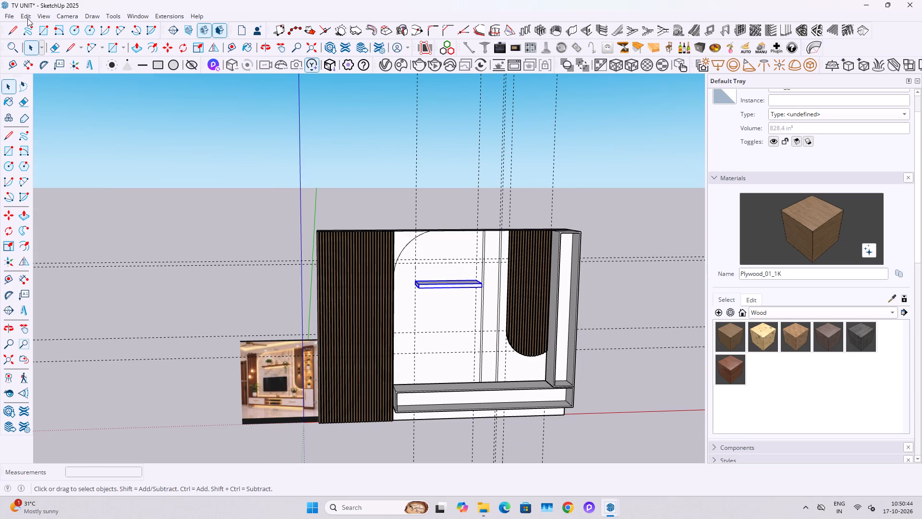
pyautogui.click(28, 18)
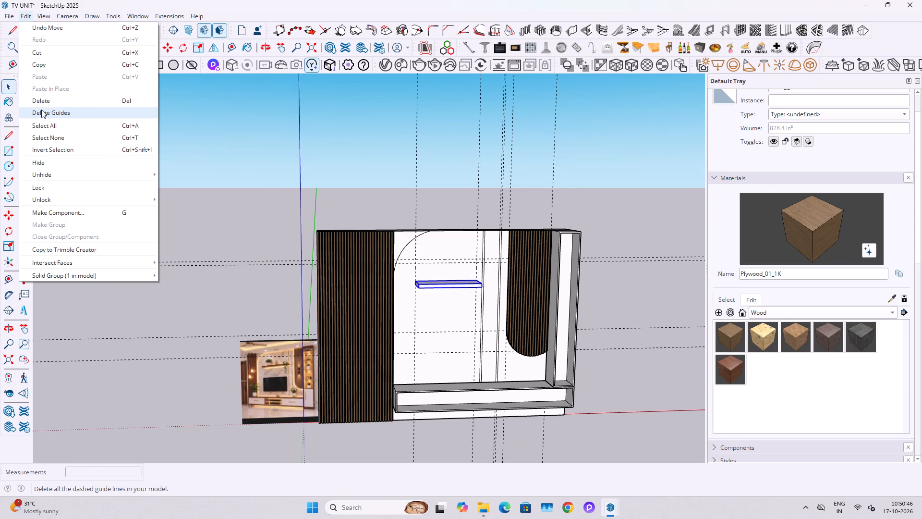
pyautogui.click(41, 110)
# Draw a rectangle covering the whole open front of the low horizontal cabinet, from corner to opposite corner.
pyautogui.scroll(6, 350, 309)
pyautogui.moveTo(376, 294); pyautogui.dragTo(337, 222, button='middle')
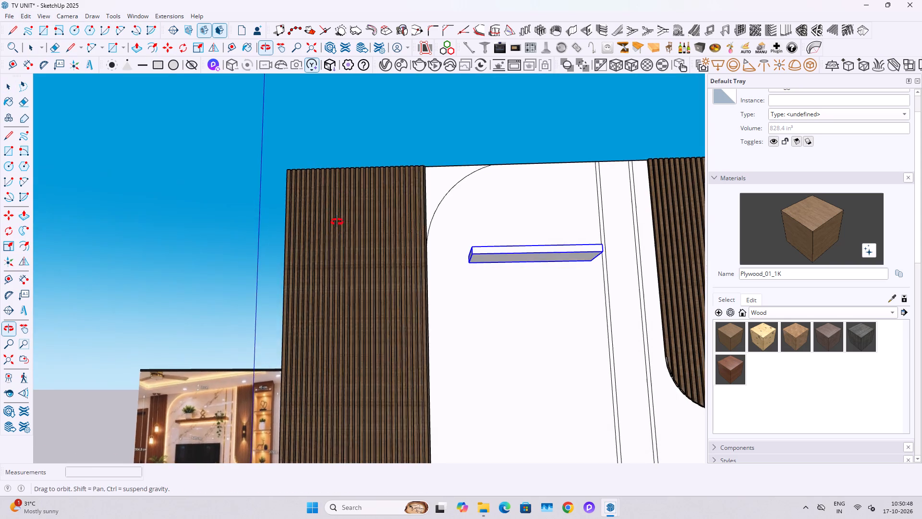
pyautogui.moveTo(337, 222); pyautogui.dragTo(338, 224, button='middle')
pyautogui.scroll(-5, 456, 297)
pyautogui.keyDown('shift'); pyautogui.moveTo(421, 302); pyautogui.dragTo(388, 263, button='middle'); pyautogui.keyUp('shift')
pyautogui.scroll(3, 518, 294)
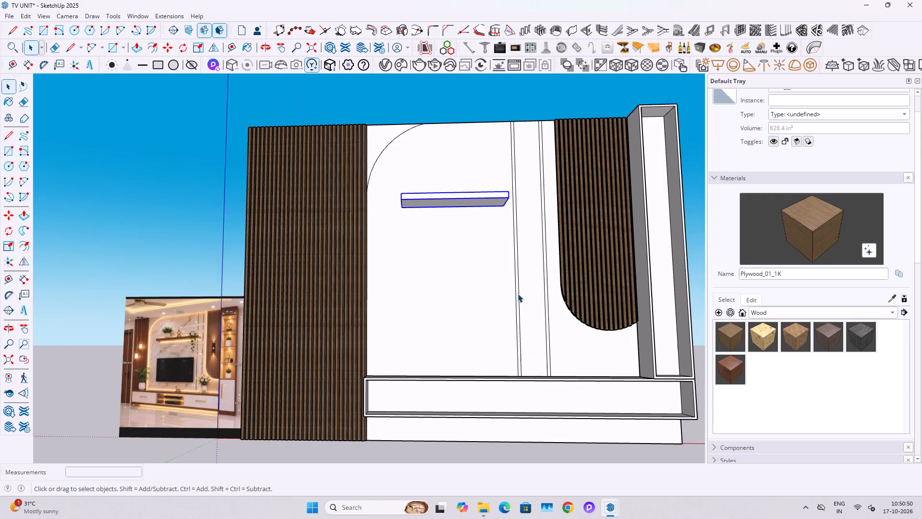
pyautogui.scroll(1, 518, 294)
pyautogui.scroll(-3, 456, 275)
pyautogui.scroll(7, 430, 371)
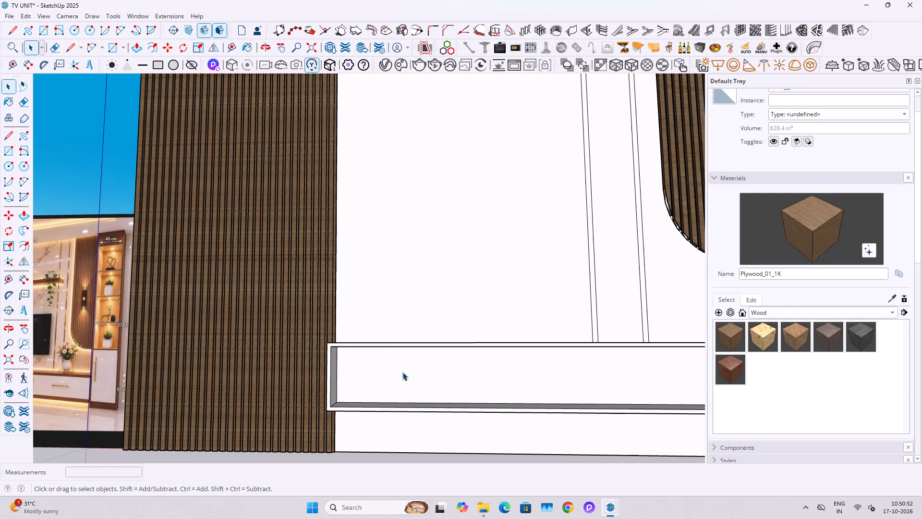
pyautogui.press('r')
pyautogui.click(324, 343)
pyautogui.scroll(-2, 546, 350)
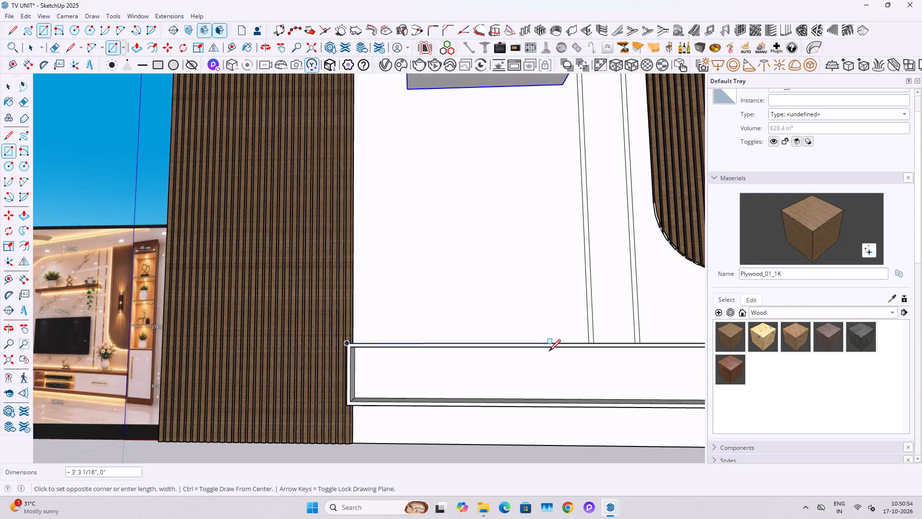
pyautogui.scroll(-1, 549, 352)
pyautogui.keyDown('shift'); pyautogui.moveTo(540, 347); pyautogui.dragTo(381, 297, button='middle'); pyautogui.keyUp('shift')
pyautogui.keyDown('shift'); pyautogui.scroll(-1, 449, 319); pyautogui.keyUp('shift')
pyautogui.scroll(4, 626, 346)
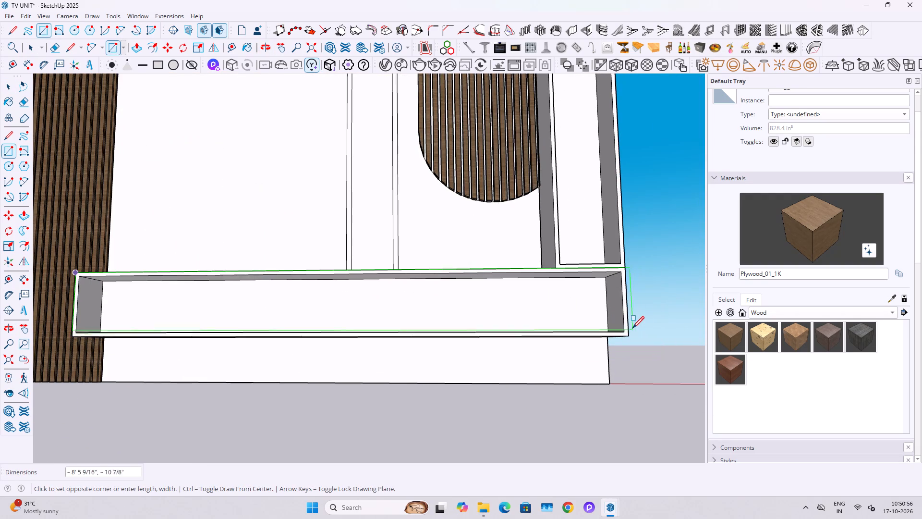
pyautogui.click(628, 337)
pyautogui.press('space')
pyautogui.click(262, 271)
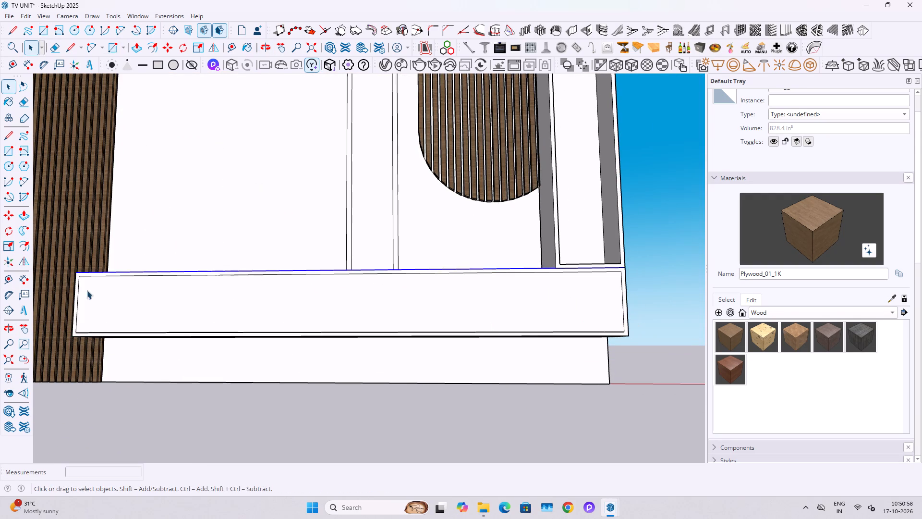
# Place a vertical guide along the cabinet front's end edge beside the full-height fluted panel.
pyautogui.click(93, 298)
pyautogui.moveTo(93, 299); pyautogui.dragTo(154, 322, button='middle')
pyautogui.scroll(3, 109, 329)
pyautogui.press('t')
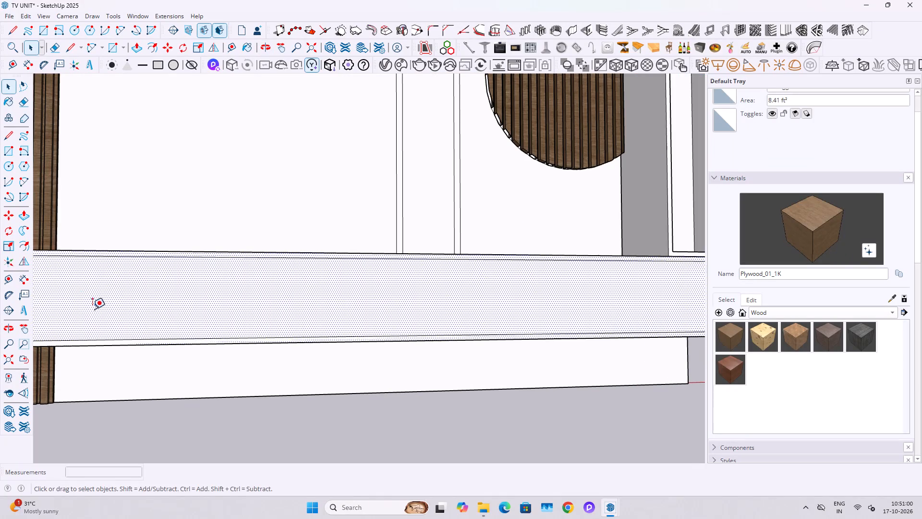
pyautogui.moveTo(100, 290); pyautogui.dragTo(340, 290, button='middle')
pyautogui.scroll(2, 276, 284)
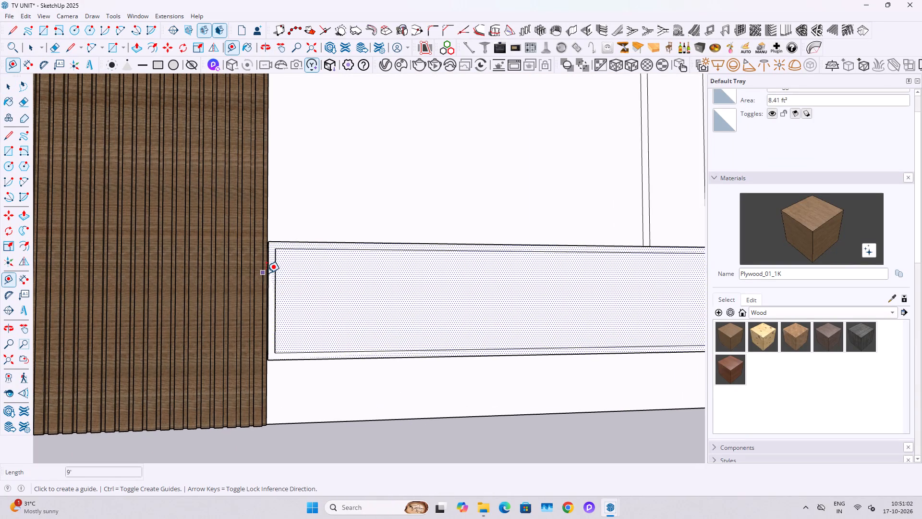
pyautogui.doubleClick(268, 273)
pyautogui.press('space')
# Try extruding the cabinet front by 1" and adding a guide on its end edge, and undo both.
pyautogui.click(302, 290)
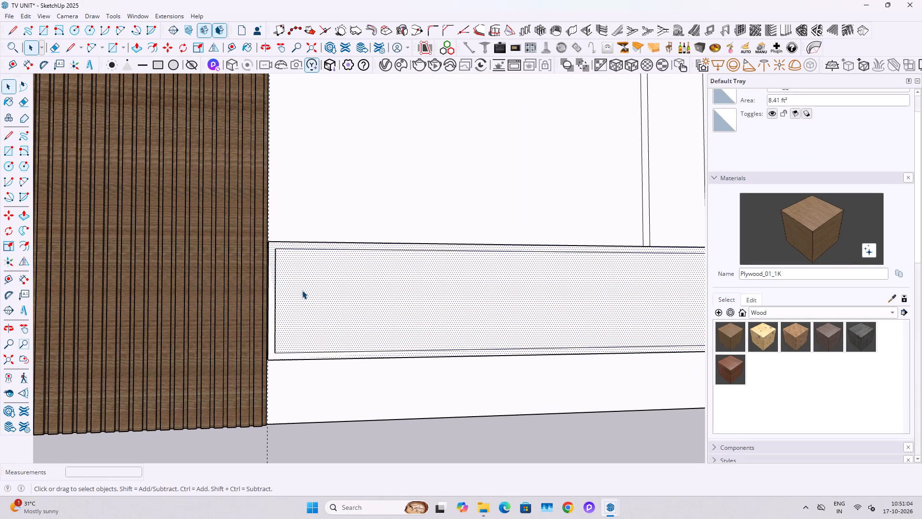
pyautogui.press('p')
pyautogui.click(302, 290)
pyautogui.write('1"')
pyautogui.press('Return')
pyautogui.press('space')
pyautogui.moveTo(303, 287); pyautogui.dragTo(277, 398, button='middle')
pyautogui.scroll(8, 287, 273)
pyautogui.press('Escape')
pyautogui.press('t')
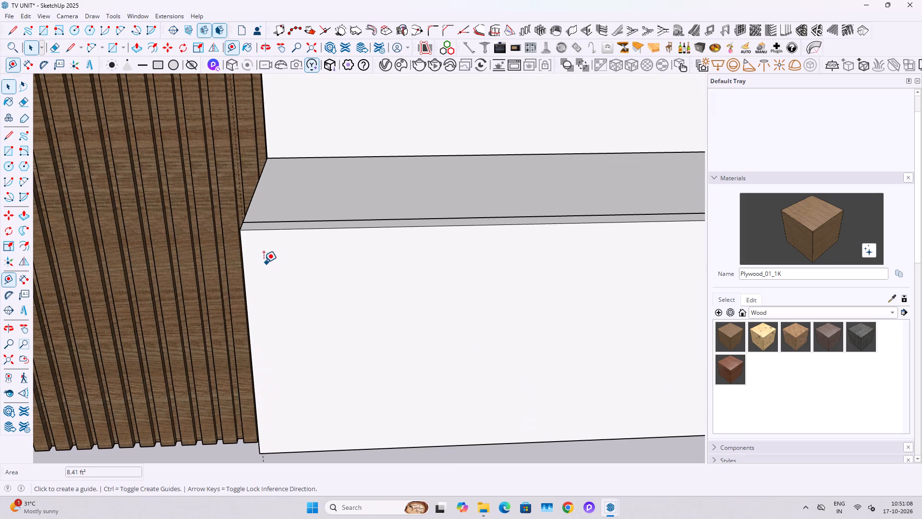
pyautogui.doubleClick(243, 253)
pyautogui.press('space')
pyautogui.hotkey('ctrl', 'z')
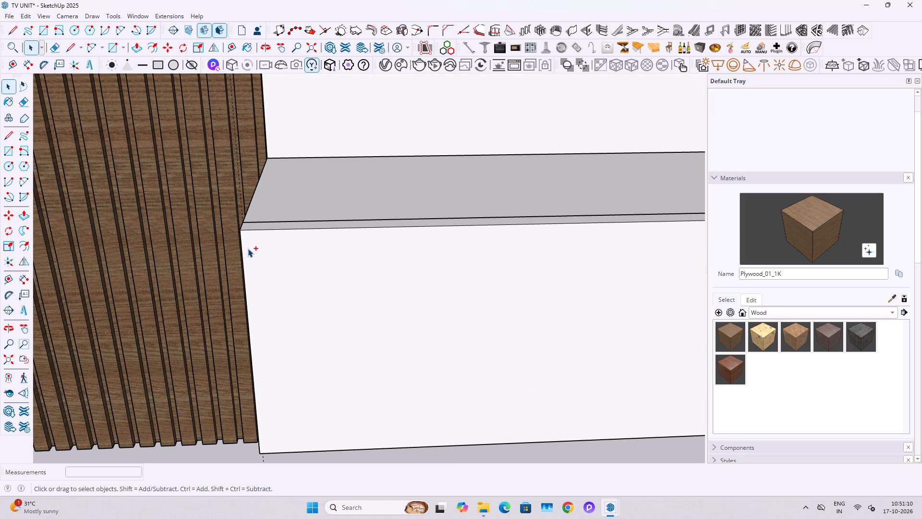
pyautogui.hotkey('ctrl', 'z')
# Extrude the cabinet's front face by 18 mm.
pyautogui.click(292, 252)
pyautogui.press('p')
pyautogui.click(292, 252)
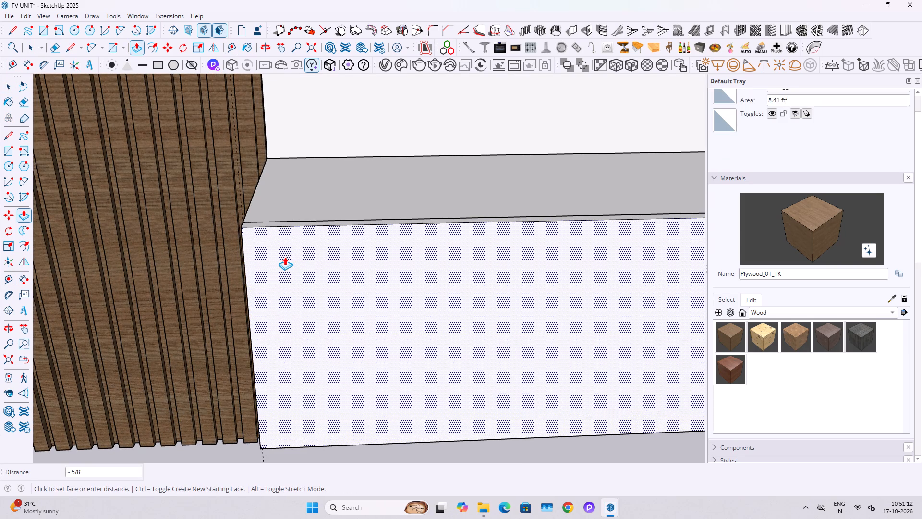
pyautogui.write('18MM')
pyautogui.press('Return')
pyautogui.press('space')
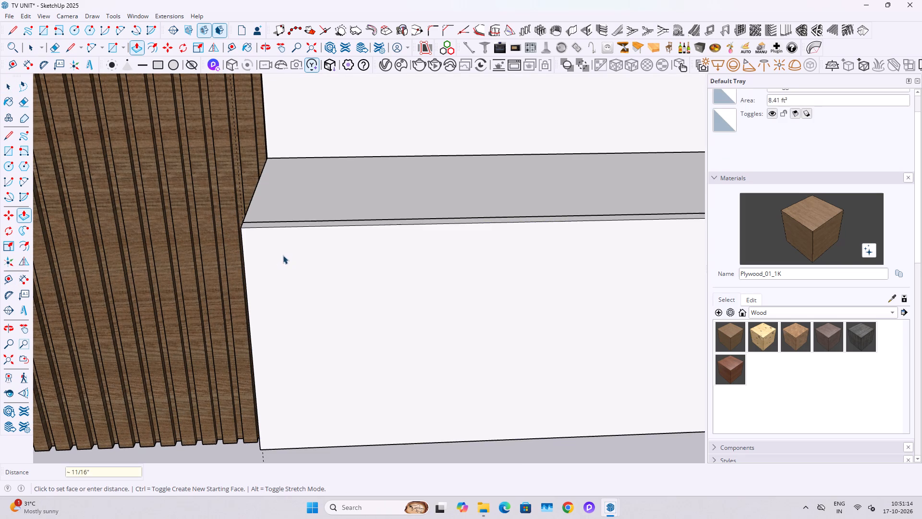
# Place a vertical guide along the end edge of the extruded front, beside the full-height fluted panel.
pyautogui.moveTo(280, 255); pyautogui.dragTo(304, 336, button='middle')
pyautogui.press('t')
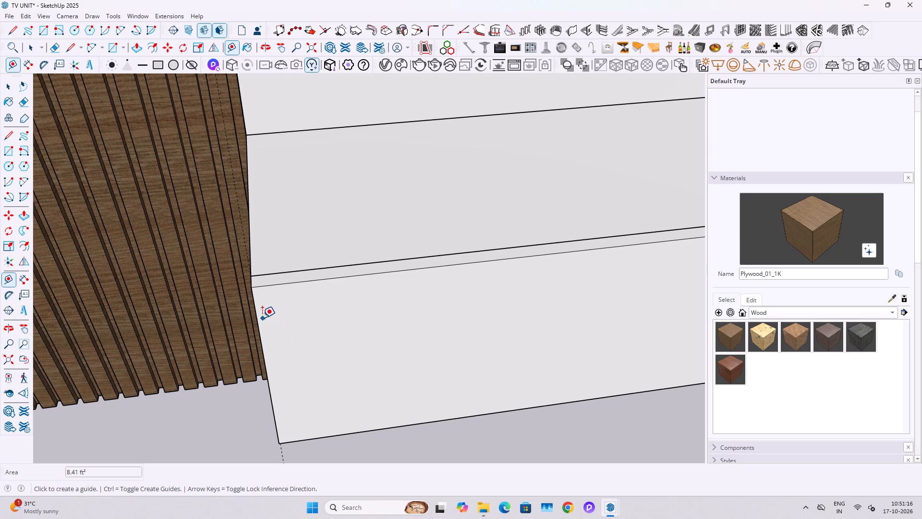
pyautogui.doubleClick(255, 309)
pyautogui.press('space')
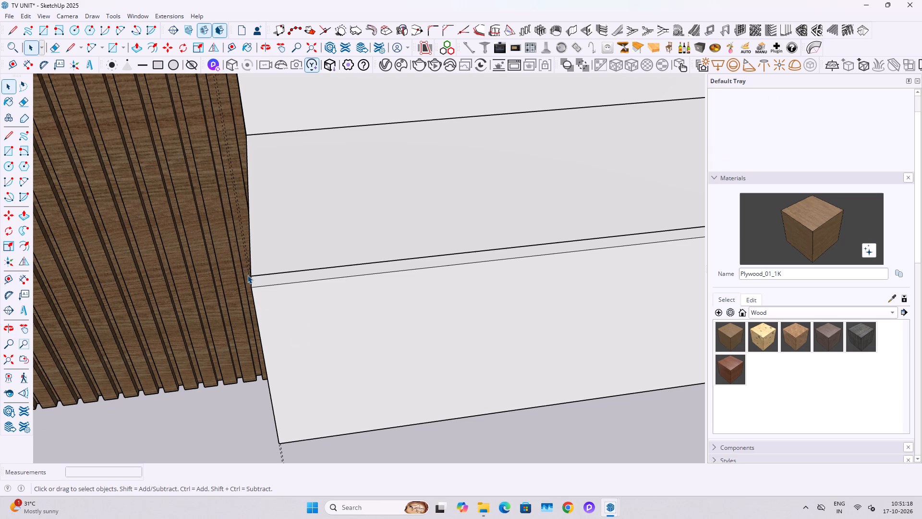
# Copy the end guide to the cabinet front's far end, dividing the distance into 5 equal spaces.
pyautogui.click(249, 278)
pyautogui.scroll(1, 289, 281)
pyautogui.moveTo(286, 286); pyautogui.dragTo(227, 314, button='middle')
pyautogui.scroll(3, 229, 284)
pyautogui.press('m')
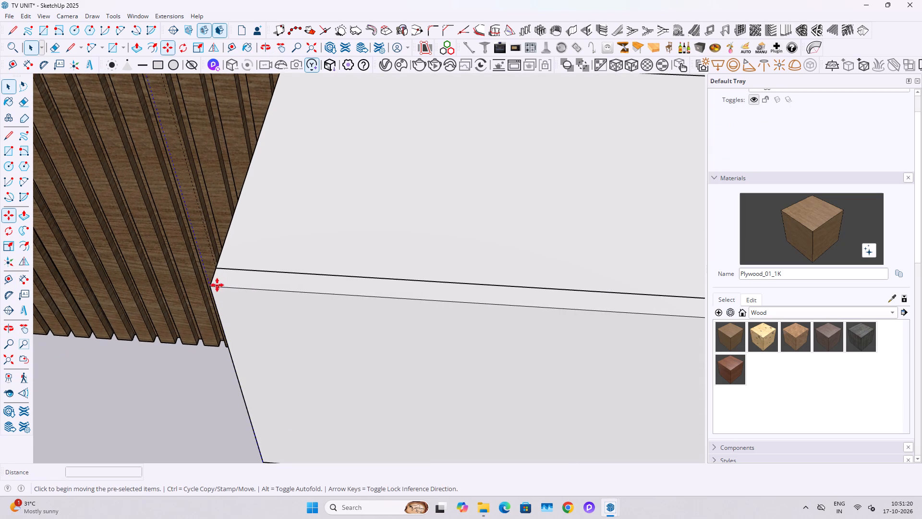
pyautogui.click(211, 286)
pyautogui.scroll(-19, 371, 307)
pyautogui.keyDown('shift'); pyautogui.moveTo(464, 286); pyautogui.dragTo(194, 282, button='middle'); pyautogui.keyUp('shift')
pyautogui.keyDown('shift'); pyautogui.moveTo(328, 287); pyautogui.dragTo(145, 252, button='middle'); pyautogui.keyUp('shift')
pyautogui.scroll(4, 350, 298)
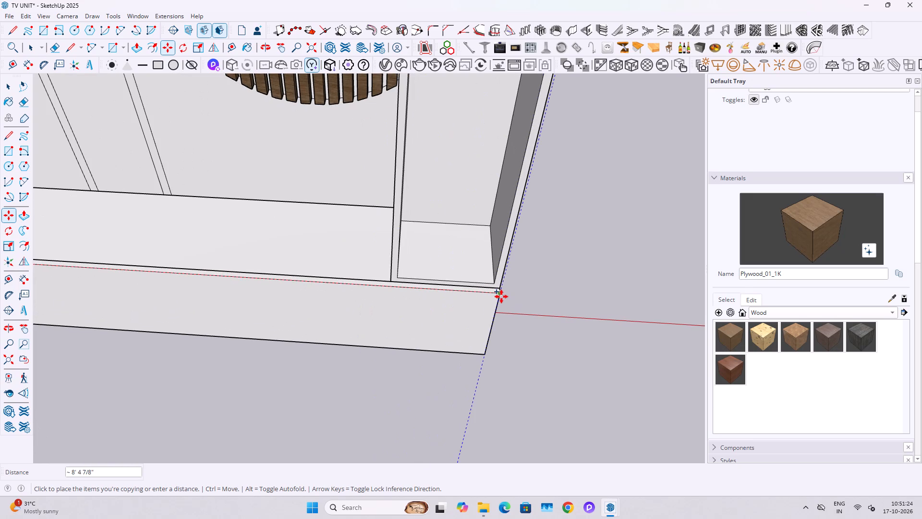
pyautogui.click(502, 297)
pyautogui.write('/5')
pyautogui.press('Return')
pyautogui.press('space')
# Draw a vertical line across the cabinet front's height along the first intermediate guide from the full-height fluted panel.
pyautogui.scroll(-9, 500, 295)
pyautogui.moveTo(354, 338); pyautogui.dragTo(405, 189, button='middle')
pyautogui.keyDown('shift'); pyautogui.moveTo(230, 275); pyautogui.dragTo(408, 269, button='middle'); pyautogui.keyUp('shift')
pyautogui.keyDown('shift'); pyautogui.scroll(1, 230, 275); pyautogui.keyUp('shift')
pyautogui.click(283, 304)
pyautogui.scroll(6, 296, 299)
pyautogui.press('l')
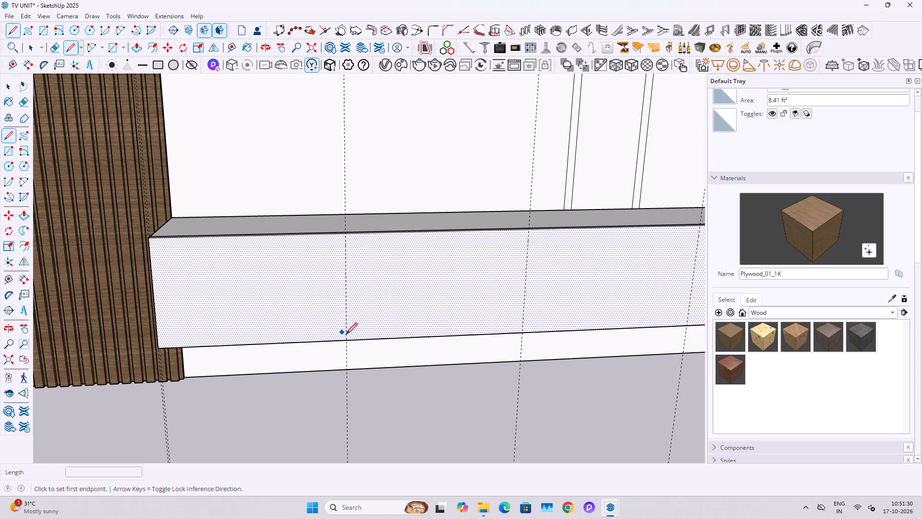
pyautogui.click(347, 340)
pyautogui.click(346, 236)
pyautogui.press('space')
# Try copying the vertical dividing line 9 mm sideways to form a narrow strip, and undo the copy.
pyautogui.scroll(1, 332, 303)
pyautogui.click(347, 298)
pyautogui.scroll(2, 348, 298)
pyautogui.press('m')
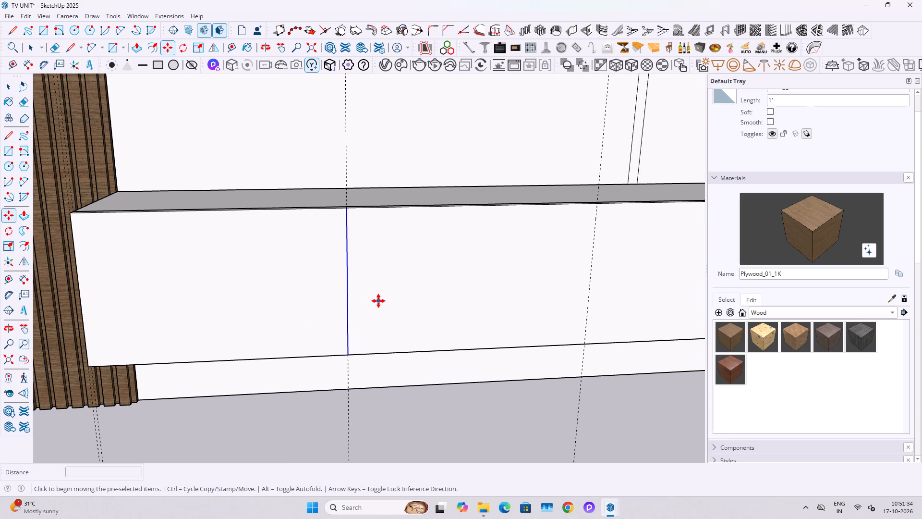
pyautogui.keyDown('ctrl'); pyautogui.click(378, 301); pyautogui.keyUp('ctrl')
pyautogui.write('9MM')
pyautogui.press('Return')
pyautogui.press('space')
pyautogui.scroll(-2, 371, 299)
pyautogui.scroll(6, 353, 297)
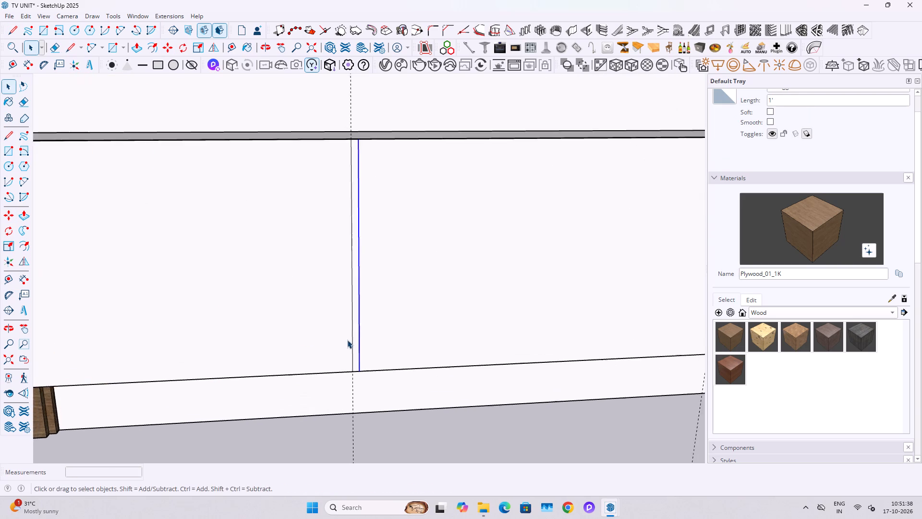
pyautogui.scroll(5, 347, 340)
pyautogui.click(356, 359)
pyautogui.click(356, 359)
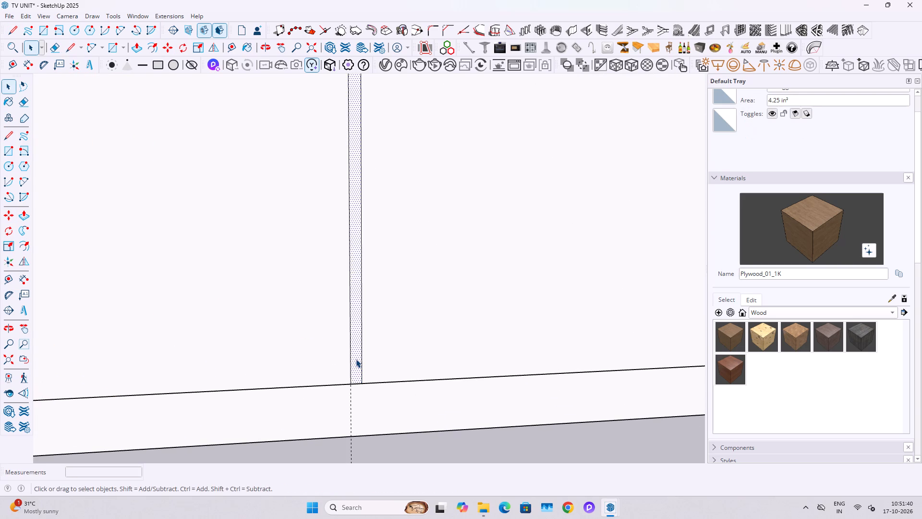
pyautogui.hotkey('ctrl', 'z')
# Copy the vertical dividing line at the first intermediate guide 4.5 mm sideways, away from the full-height fluted panel.
pyautogui.click(356, 358)
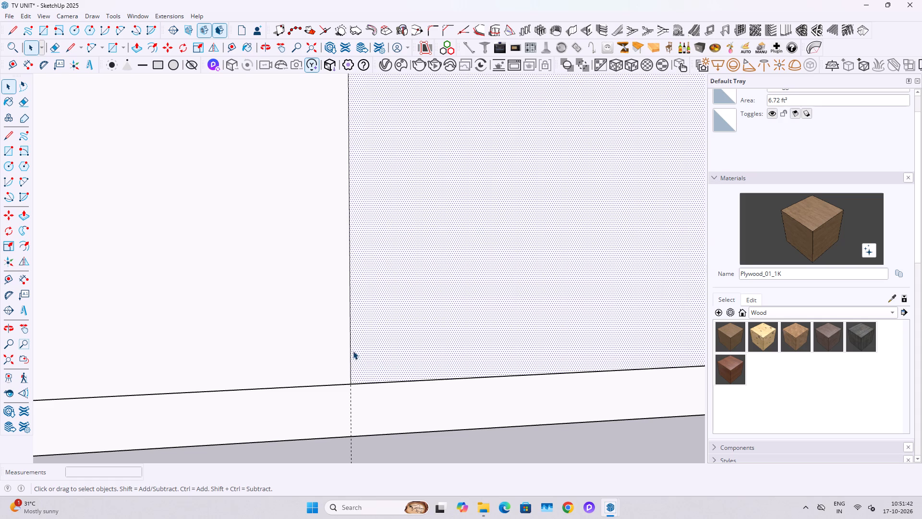
pyautogui.click(353, 351)
pyautogui.click(351, 347)
pyautogui.press('m')
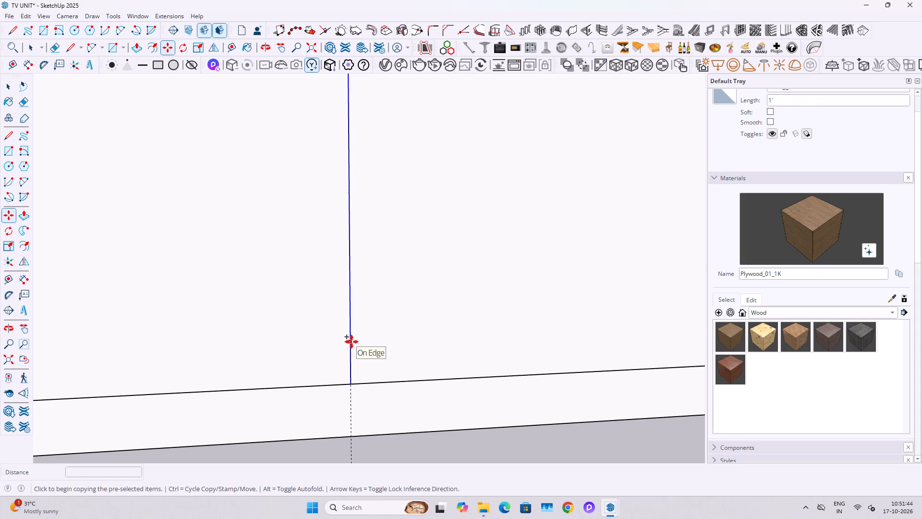
pyautogui.click(352, 342)
pyautogui.write('4,')
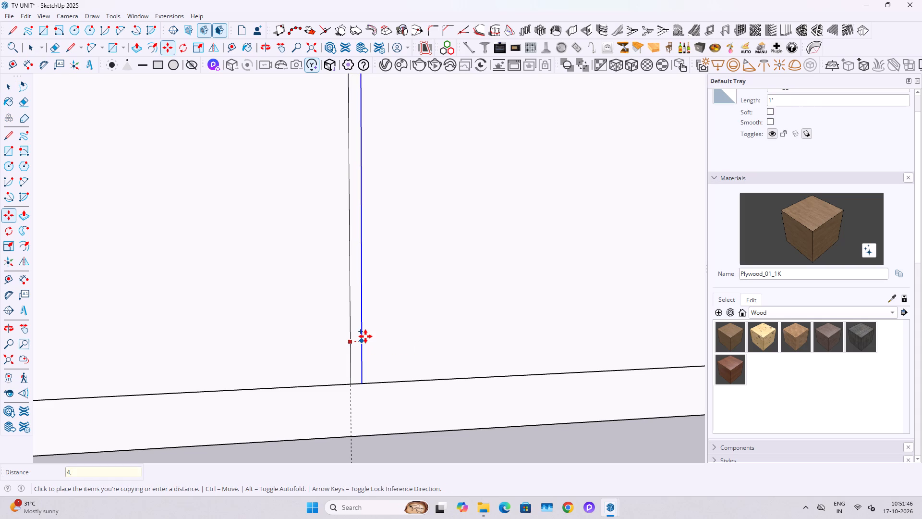
pyautogui.press('BackSpace')
pyautogui.write('.5MM')
pyautogui.press('Return')
pyautogui.press('space')
# Place a vertical guide 4.5 mm beside the second intermediate guide on the cabinet front.
pyautogui.scroll(-13, 220, 321)
pyautogui.moveTo(431, 313); pyautogui.dragTo(300, 336, button='middle')
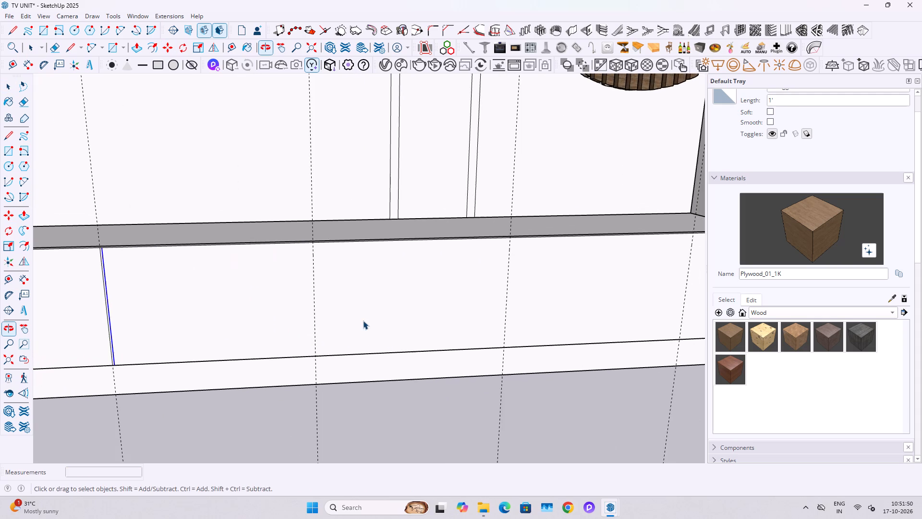
pyautogui.scroll(8, 361, 321)
pyautogui.press('t')
pyautogui.click(271, 319)
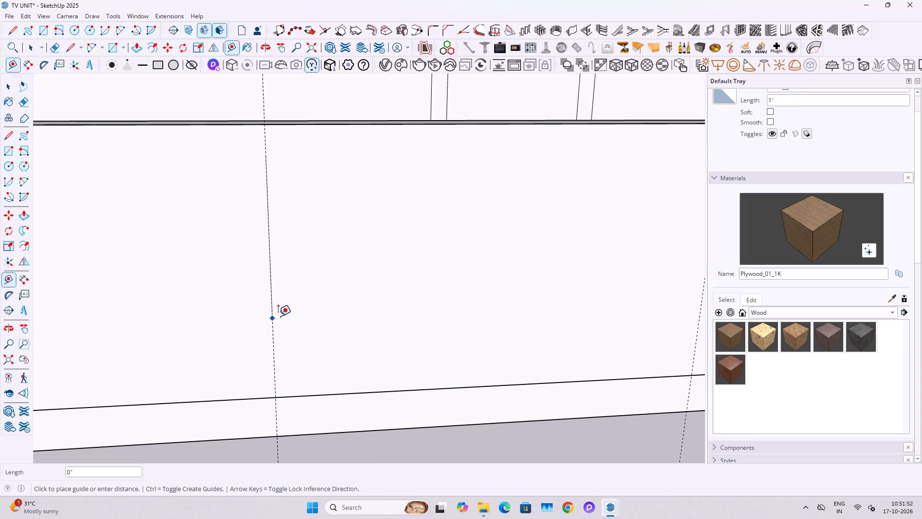
pyautogui.write('4.5MM')
pyautogui.press('Return')
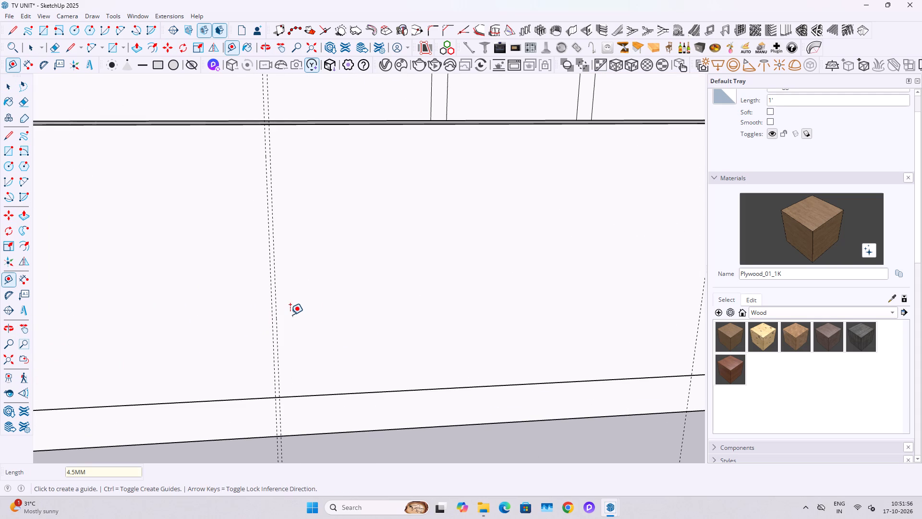
# Draw a narrow full-height rectangle on the cabinet front between the second intermediate guide and its 4.5 mm offset guide.
pyautogui.press('t')
pyautogui.press('r')
pyautogui.click(266, 126)
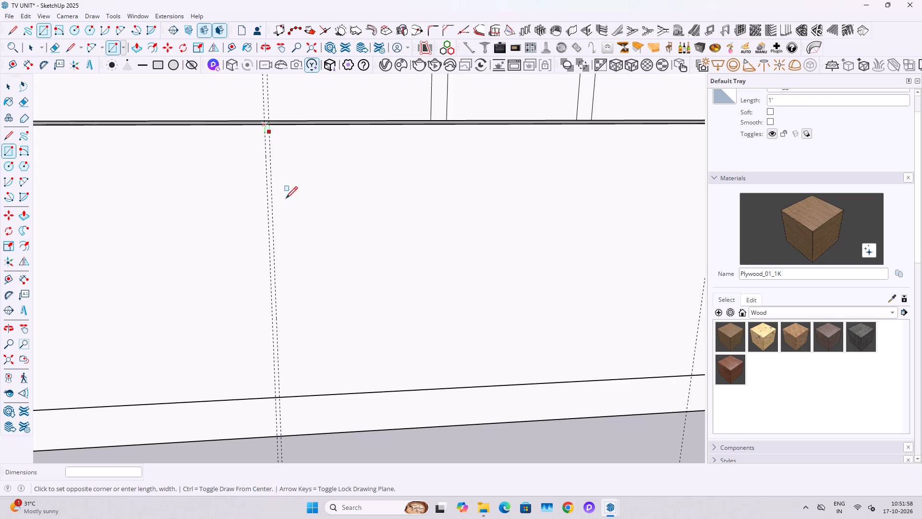
pyautogui.scroll(2, 286, 362)
pyautogui.click(278, 404)
pyautogui.press('space')
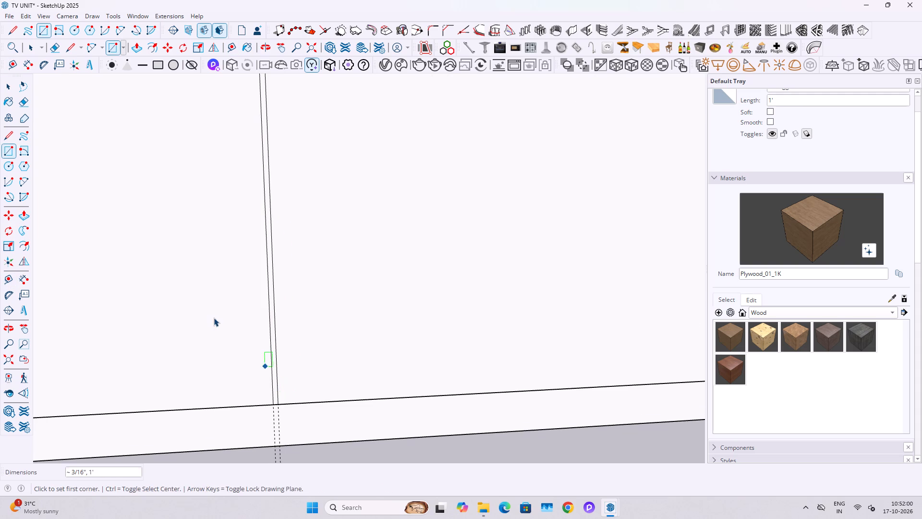
# Draw a vertical line across the cabinet front's height along the third intermediate guide.
pyautogui.scroll(-12, 208, 316)
pyautogui.scroll(10, 436, 286)
pyautogui.press('t')
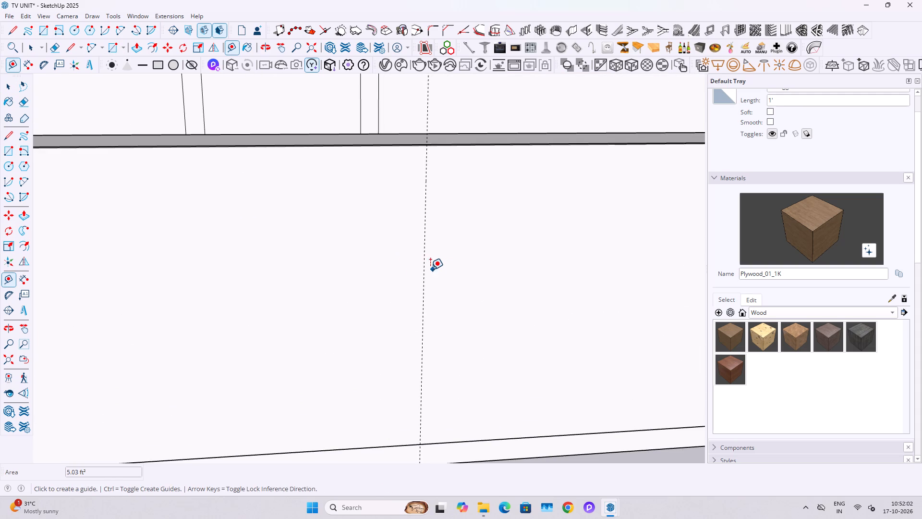
pyautogui.click(425, 270)
pyautogui.press('space')
pyautogui.press('l')
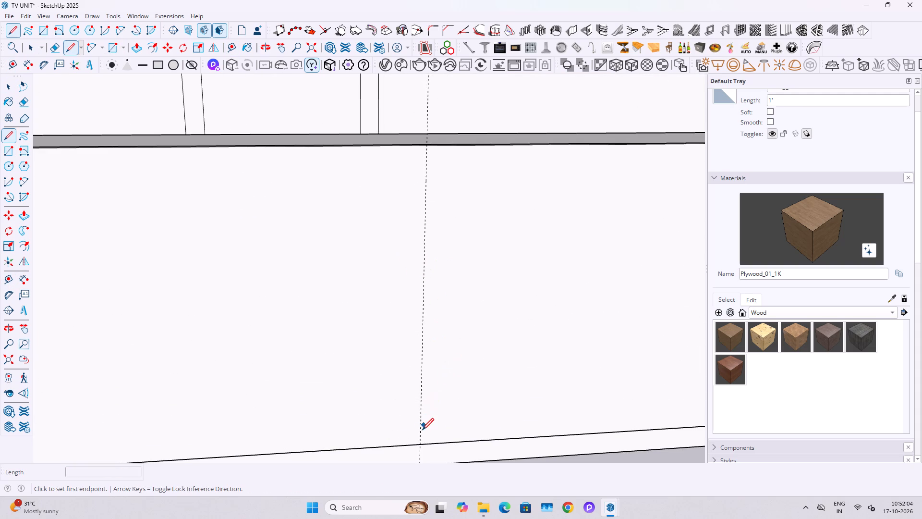
pyautogui.click(421, 443)
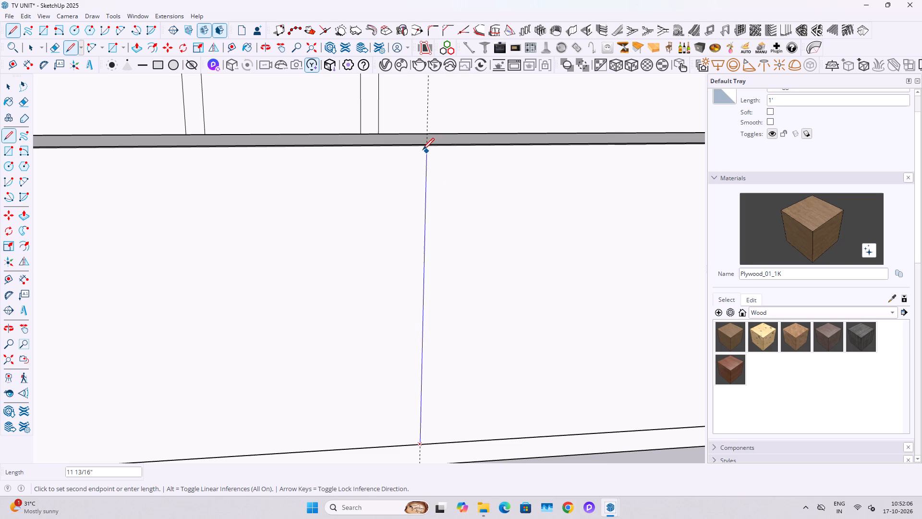
pyautogui.click(429, 147)
# Copy the line at the third intermediate guide 4.5 mm sideways, away from the full-height fluted panel.
pyautogui.press('space')
pyautogui.click(427, 166)
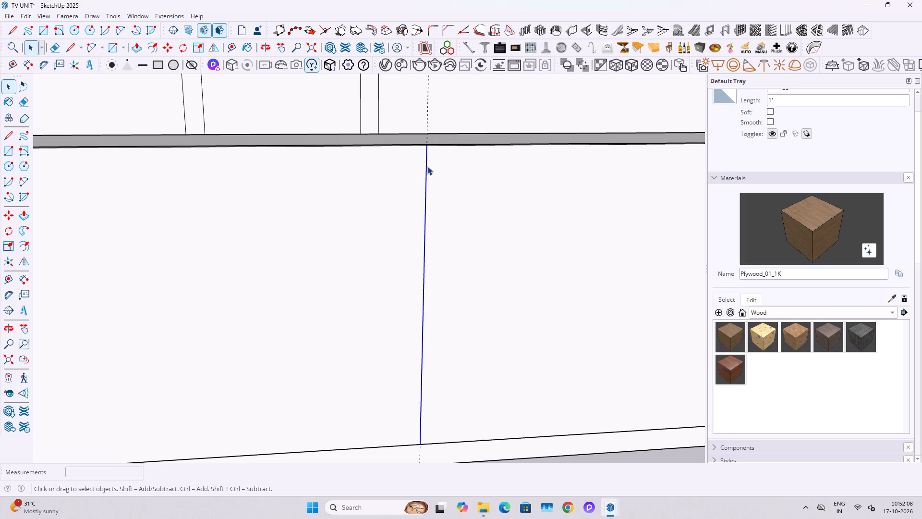
pyautogui.press('m')
pyautogui.keyDown('ctrl'); pyautogui.click(426, 191); pyautogui.keyUp('ctrl')
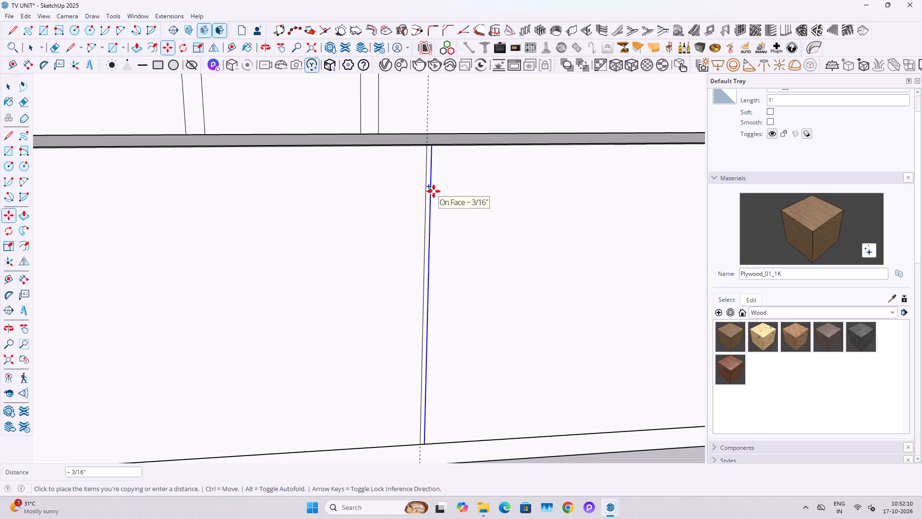
pyautogui.write('4.5')
pyautogui.write('MM')
pyautogui.press('Return')
pyautogui.press('space')
# Draw a vertical line across the cabinet front's height along the fourth intermediate guide.
pyautogui.scroll(-5, 352, 190)
pyautogui.click(507, 262)
pyautogui.scroll(-5, 506, 262)
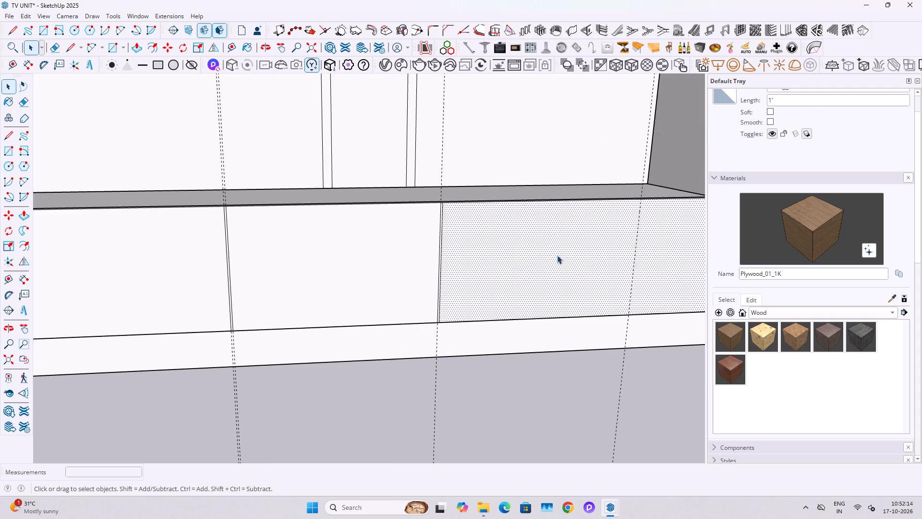
pyautogui.keyDown('shift'); pyautogui.moveTo(556, 255); pyautogui.dragTo(341, 274, button='middle'); pyautogui.keyUp('shift')
pyautogui.scroll(13, 444, 305)
pyautogui.press('l')
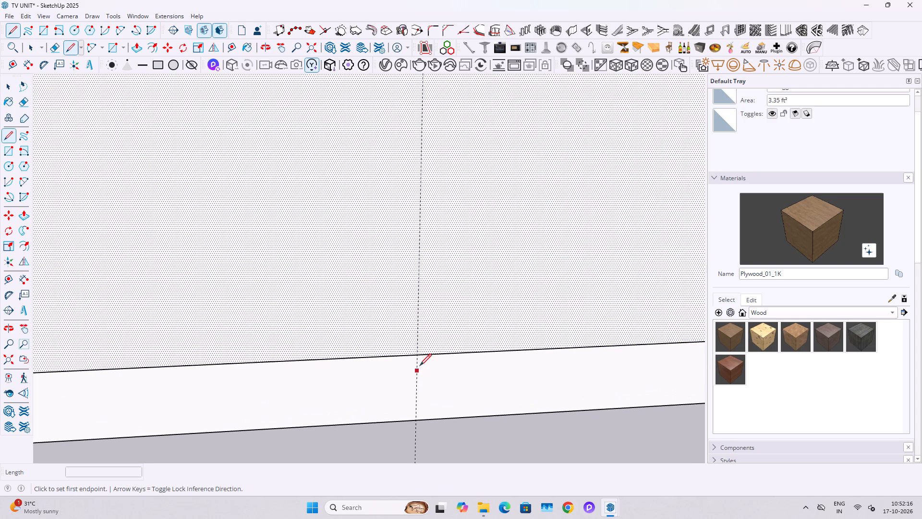
pyautogui.scroll(5, 420, 367)
pyautogui.click(407, 310)
pyautogui.scroll(-13, 412, 265)
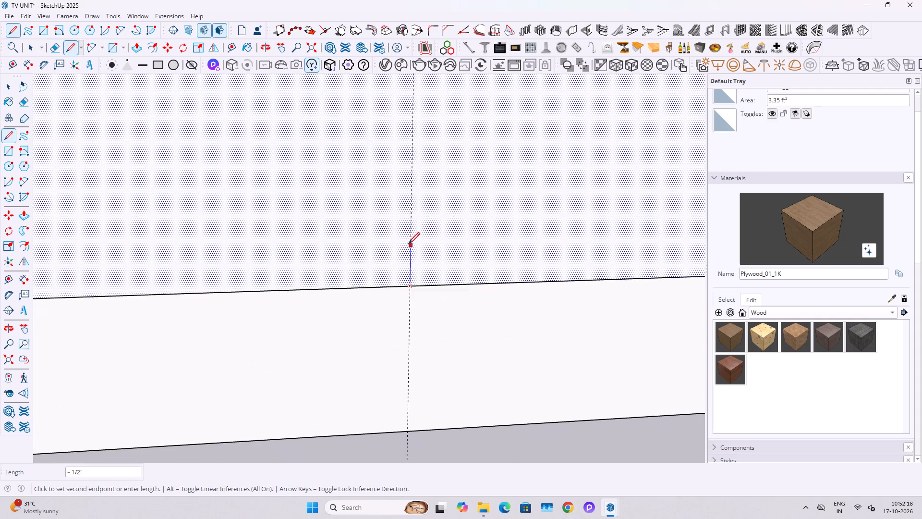
pyautogui.scroll(-2, 408, 245)
pyautogui.keyDown('shift'); pyautogui.moveTo(478, 99); pyautogui.dragTo(445, 375, button='middle'); pyautogui.keyUp('shift')
pyautogui.scroll(-7, 383, 152)
pyautogui.keyDown('shift'); pyautogui.moveTo(386, 120); pyautogui.dragTo(400, 218, button='middle'); pyautogui.keyUp('shift')
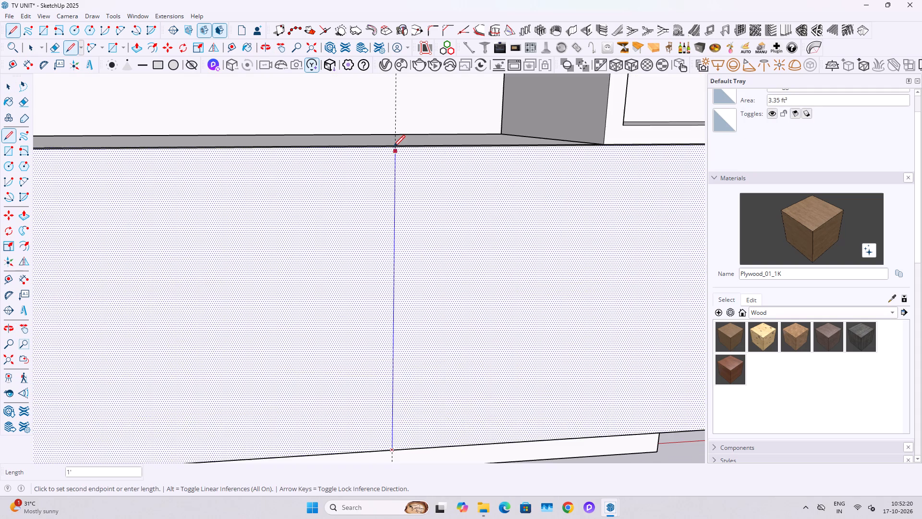
pyautogui.click(393, 148)
pyautogui.press('space')
# Place a vertical guide 4.5 mm beside the line at the fourth intermediate guide.
pyautogui.press('t')
pyautogui.click(395, 209)
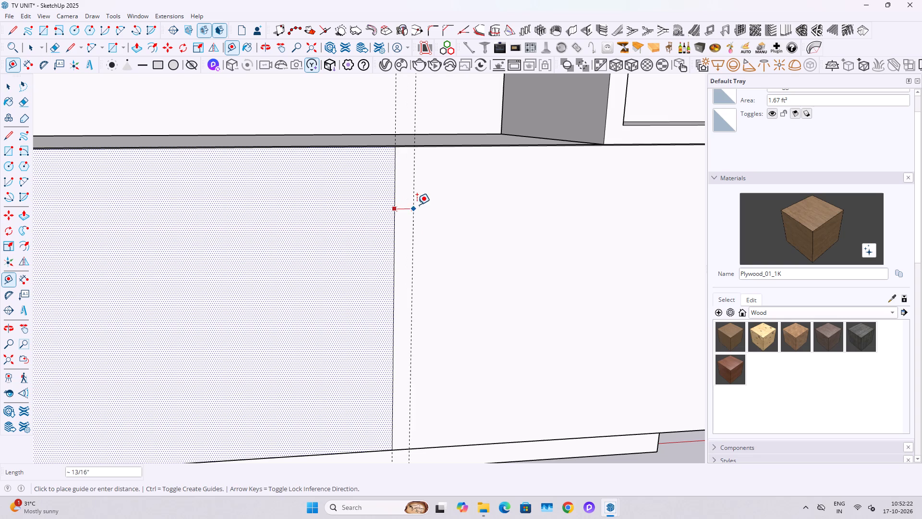
pyautogui.press('4')
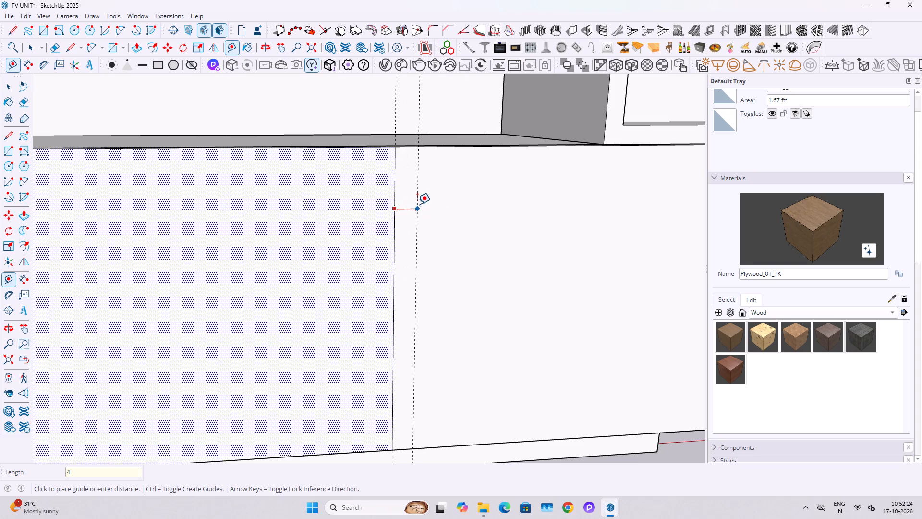
pyautogui.write('.5MM')
pyautogui.press('Return')
# Copy the vertical line at the fourth intermediate guide onto the 4.5 mm offset guide beside it.
pyautogui.press('space')
pyautogui.click(395, 164)
pyautogui.scroll(5, 395, 163)
pyautogui.press('m')
pyautogui.click(398, 132)
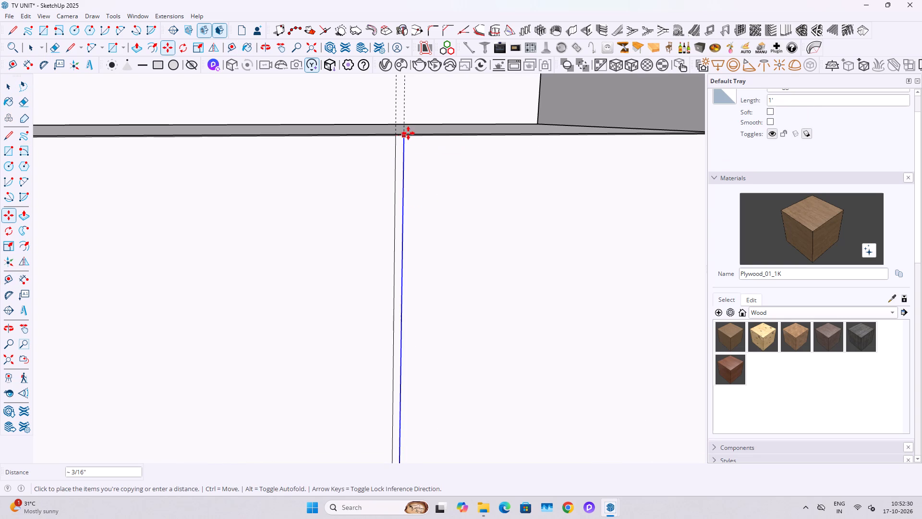
pyautogui.click(408, 133)
pyautogui.press('space')
pyautogui.click(400, 148)
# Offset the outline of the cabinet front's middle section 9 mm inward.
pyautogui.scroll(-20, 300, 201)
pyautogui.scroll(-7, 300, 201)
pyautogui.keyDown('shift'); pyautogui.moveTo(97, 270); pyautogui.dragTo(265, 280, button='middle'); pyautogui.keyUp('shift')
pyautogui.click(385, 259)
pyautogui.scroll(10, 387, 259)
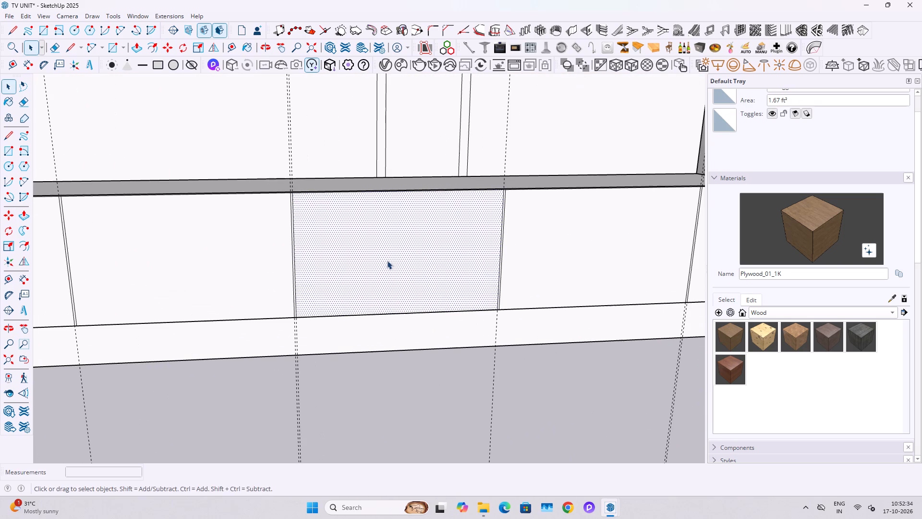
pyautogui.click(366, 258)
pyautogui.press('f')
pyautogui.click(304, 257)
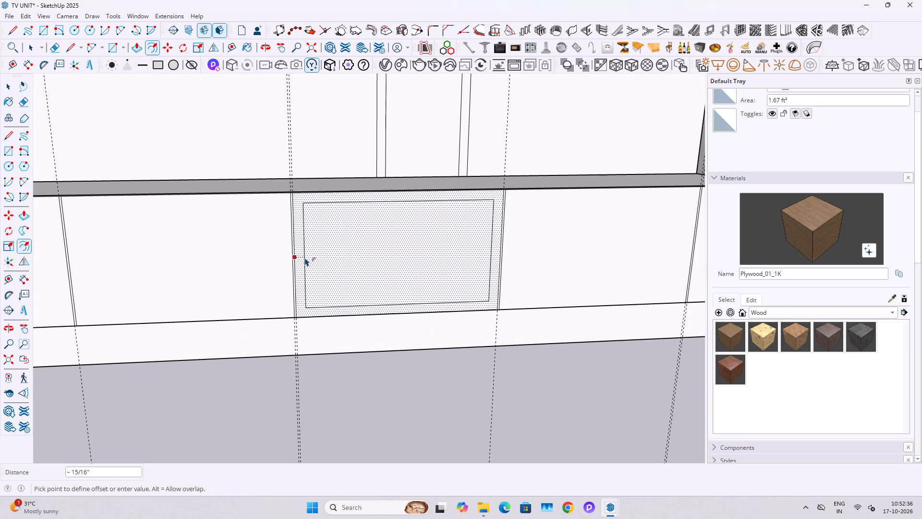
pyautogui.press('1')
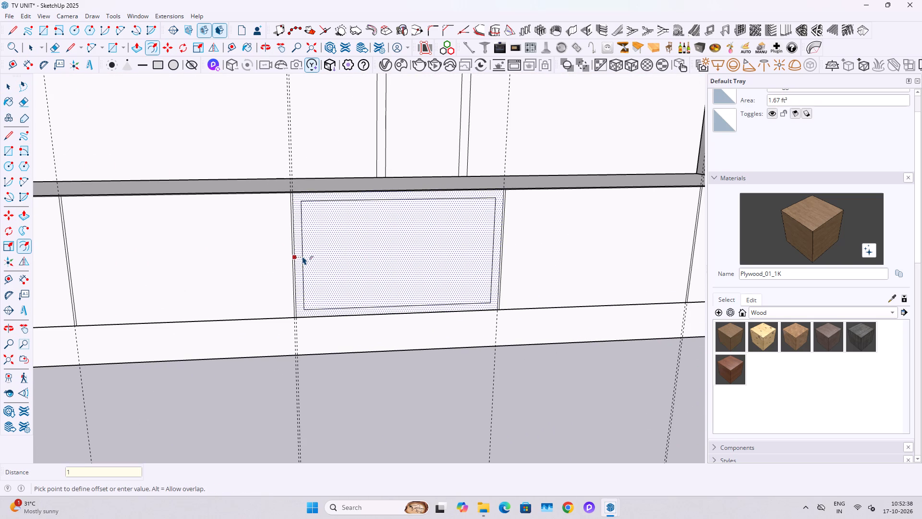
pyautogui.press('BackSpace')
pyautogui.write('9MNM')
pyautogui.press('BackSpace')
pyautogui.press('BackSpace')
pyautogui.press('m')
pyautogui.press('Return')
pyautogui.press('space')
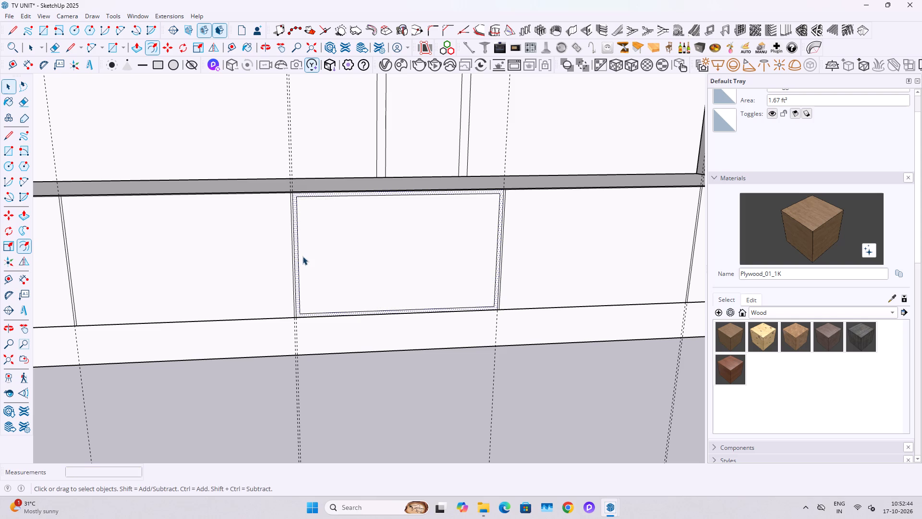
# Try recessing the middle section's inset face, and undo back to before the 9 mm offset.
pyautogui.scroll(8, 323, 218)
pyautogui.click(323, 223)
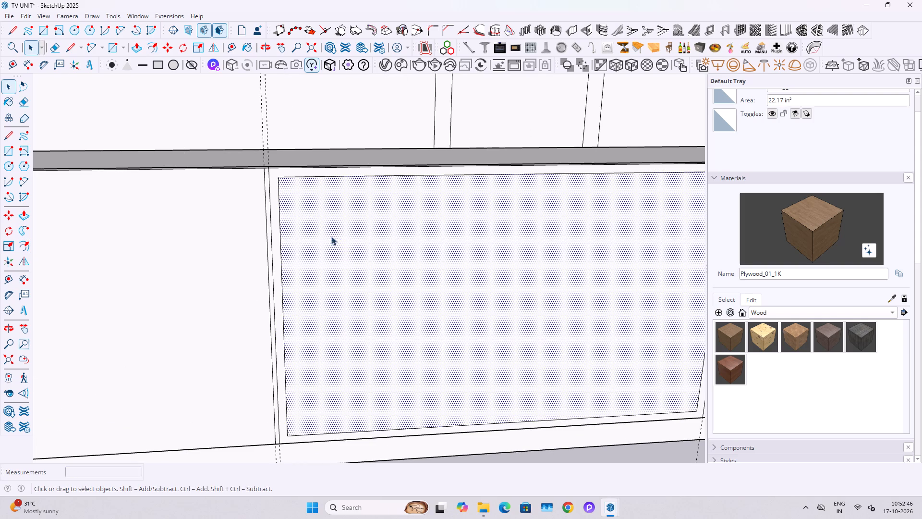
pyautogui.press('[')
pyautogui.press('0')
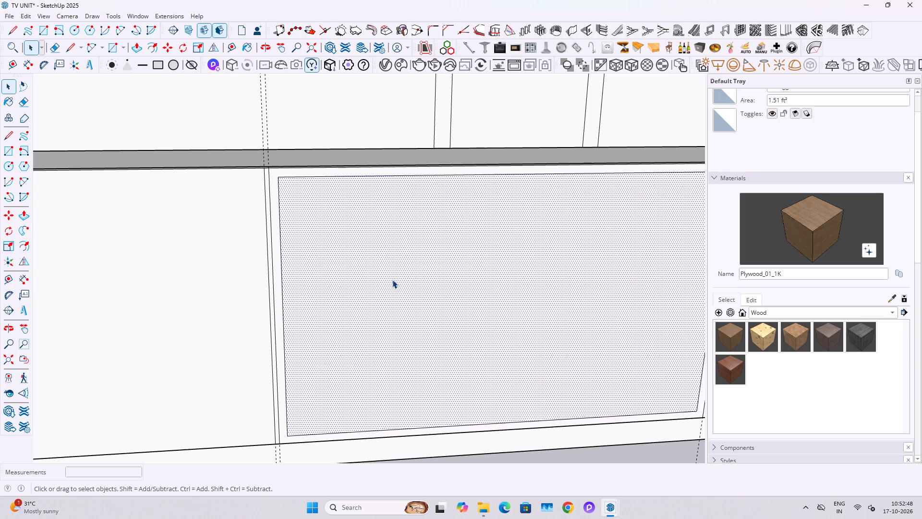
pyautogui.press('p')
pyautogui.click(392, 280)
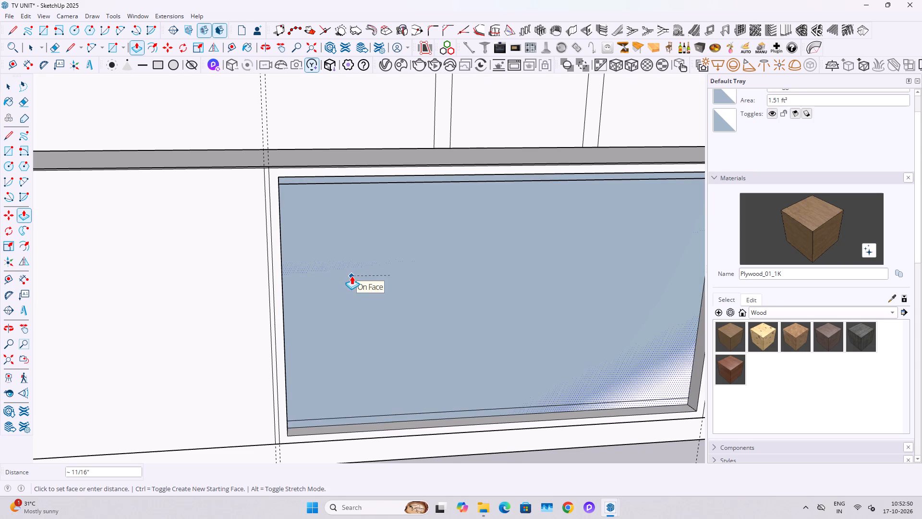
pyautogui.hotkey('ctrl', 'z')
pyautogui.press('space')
# Offset the outline of the cabinet front's middle section 18 mm inward.
pyautogui.press('f')
pyautogui.click(282, 279)
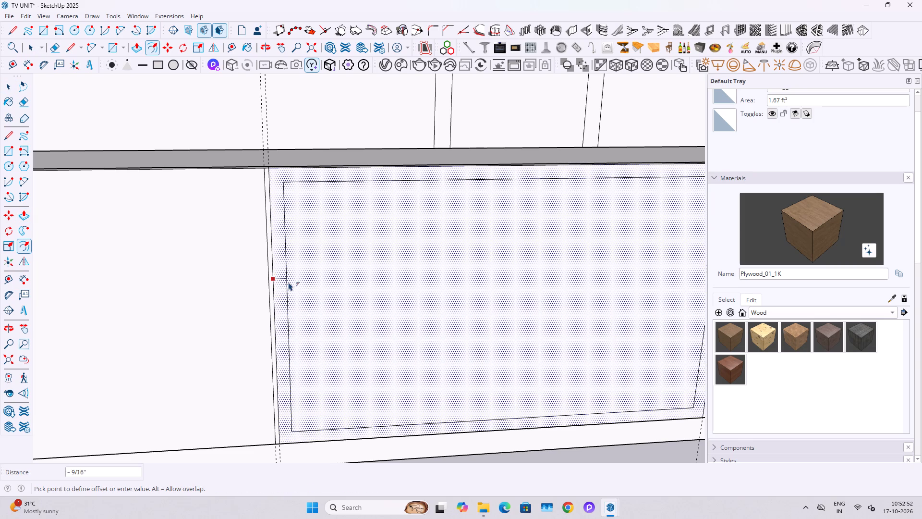
pyautogui.press('1')
pyautogui.press('8')
pyautogui.write('MM')
pyautogui.press('Return')
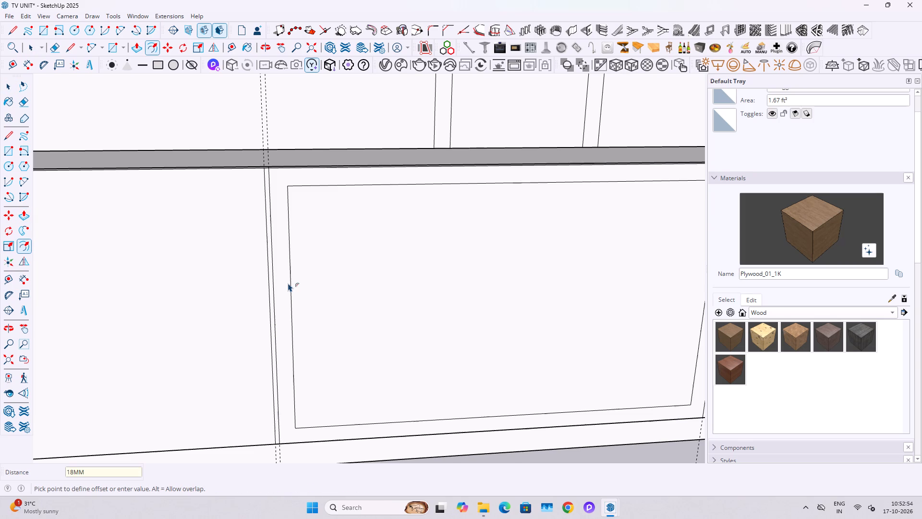
pyautogui.press('space')
# Push the middle section's inner face back into the cabinet to form a recessed open niche inside the 18 mm frame.
pyautogui.click(396, 290)
pyautogui.press('p')
pyautogui.click(396, 290)
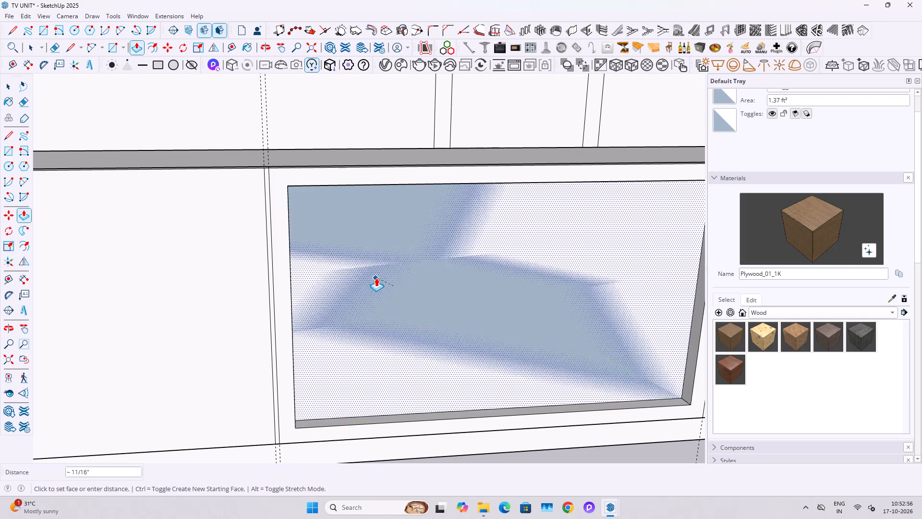
pyautogui.click(383, 287)
pyautogui.press('space')
pyautogui.scroll(-4, 381, 287)
pyautogui.press('Escape')
pyautogui.press('Escape')
# Push the leftmost thin divider strip on the cabinet front inward by 0.4".
pyautogui.scroll(2, 610, 336)
pyautogui.scroll(3, 254, 230)
pyautogui.scroll(-8, 254, 229)
pyautogui.keyDown('shift'); pyautogui.moveTo(256, 235); pyautogui.dragTo(569, 235, button='middle'); pyautogui.keyUp('shift')
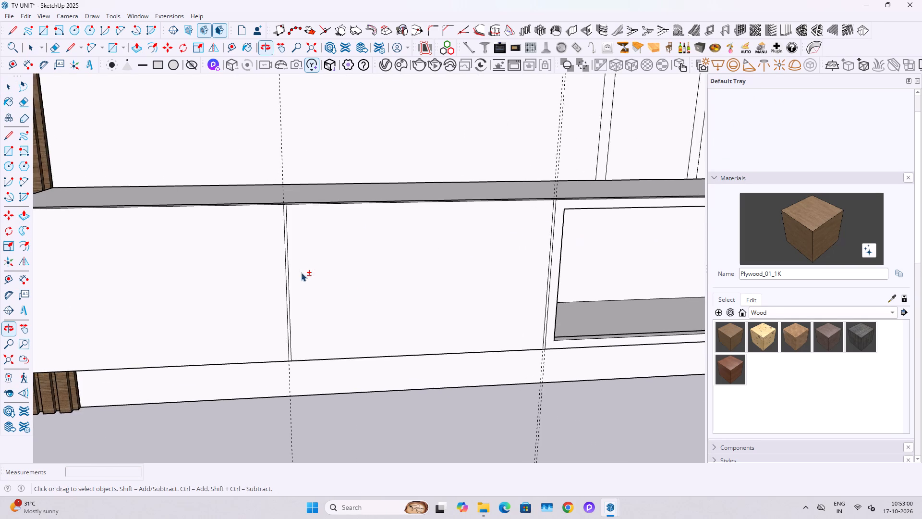
pyautogui.scroll(7, 295, 265)
pyautogui.doubleClick(339, 254)
pyautogui.click(291, 242)
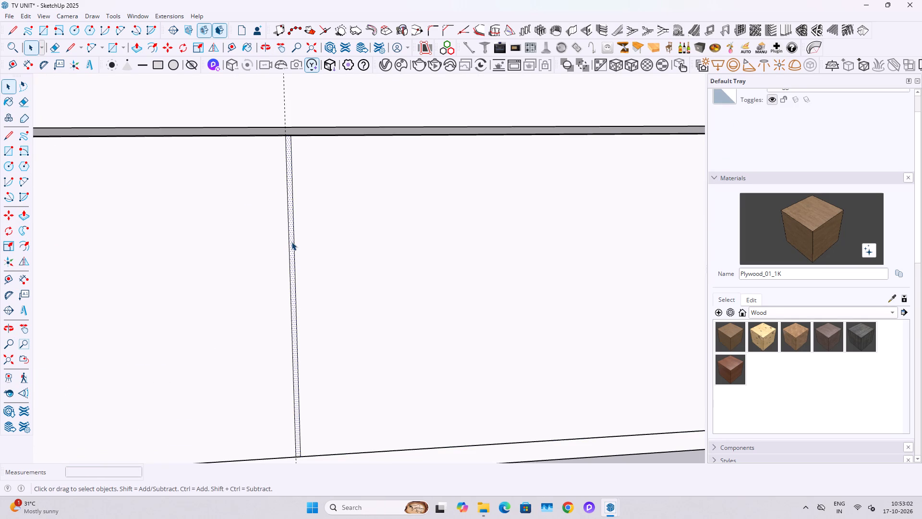
pyautogui.press('p')
pyautogui.click(291, 242)
pyautogui.write('0.4"')
pyautogui.press('Return')
# Repeat the same 0.4" recess on the other three thin divider strips of the cabinet front.
pyautogui.scroll(-6, 56, 200)
pyautogui.scroll(5, 552, 240)
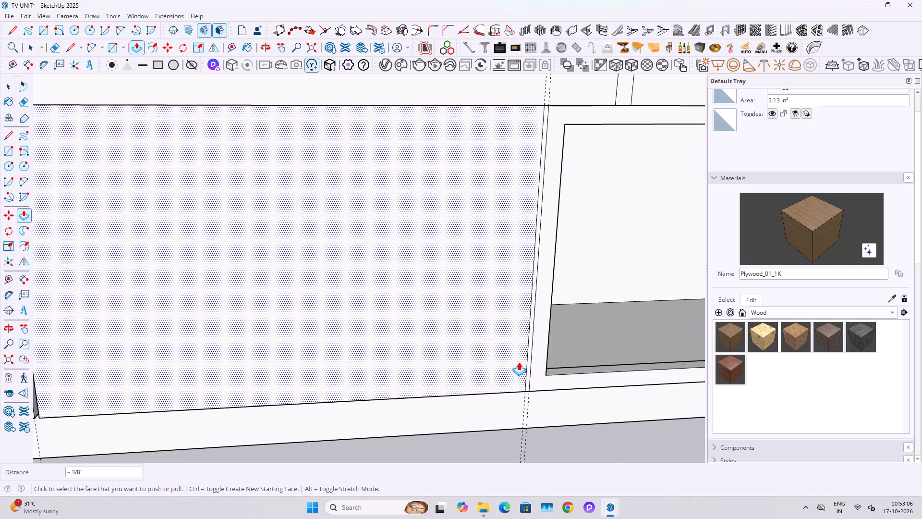
pyautogui.scroll(3, 519, 362)
pyautogui.doubleClick(530, 385)
pyautogui.scroll(-10, 328, 314)
pyautogui.keyDown('shift'); pyautogui.moveTo(534, 289); pyautogui.dragTo(526, 291, button='middle'); pyautogui.keyUp('shift')
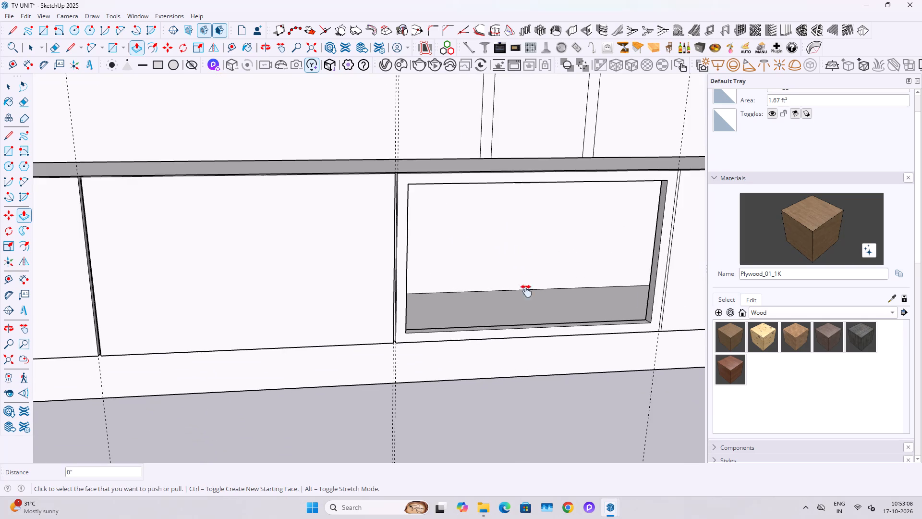
pyautogui.keyDown('shift'); pyautogui.moveTo(526, 291); pyautogui.dragTo(368, 354, button='middle'); pyautogui.keyUp('shift')
pyautogui.scroll(3, 465, 296)
pyautogui.doubleClick(472, 282)
pyautogui.scroll(-5, 429, 273)
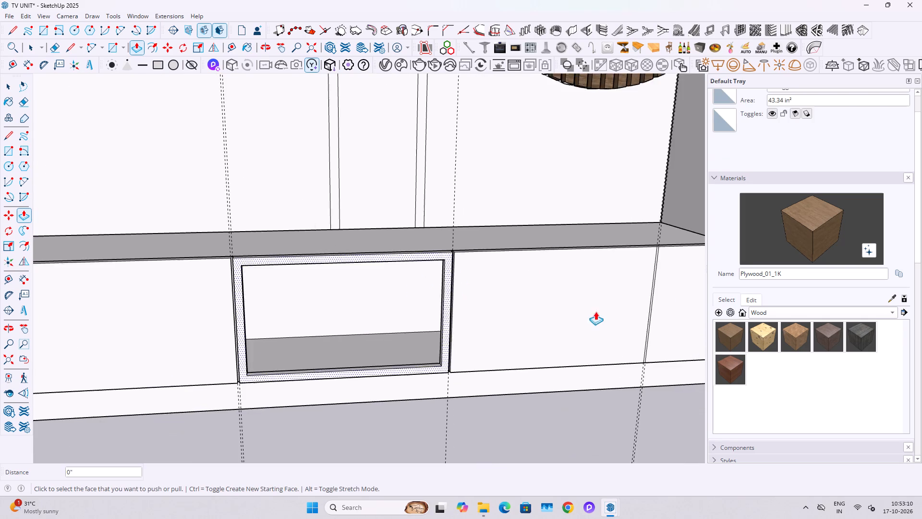
pyautogui.keyDown('shift'); pyautogui.moveTo(590, 312); pyautogui.dragTo(271, 343, button='middle'); pyautogui.keyUp('shift')
pyautogui.scroll(7, 312, 310)
pyautogui.doubleClick(344, 272)
pyautogui.press('space')
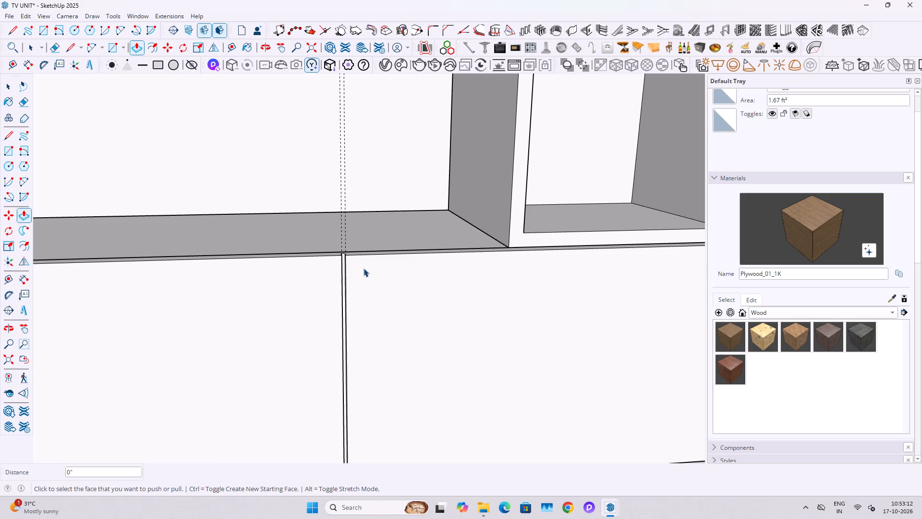
# Select all connected geometry of the low cabinet's front and make it a group.
pyautogui.scroll(-13, 364, 268)
pyautogui.keyDown('shift'); pyautogui.moveTo(238, 314); pyautogui.dragTo(445, 314, button='middle'); pyautogui.keyUp('shift')
pyautogui.tripleClick(393, 280)
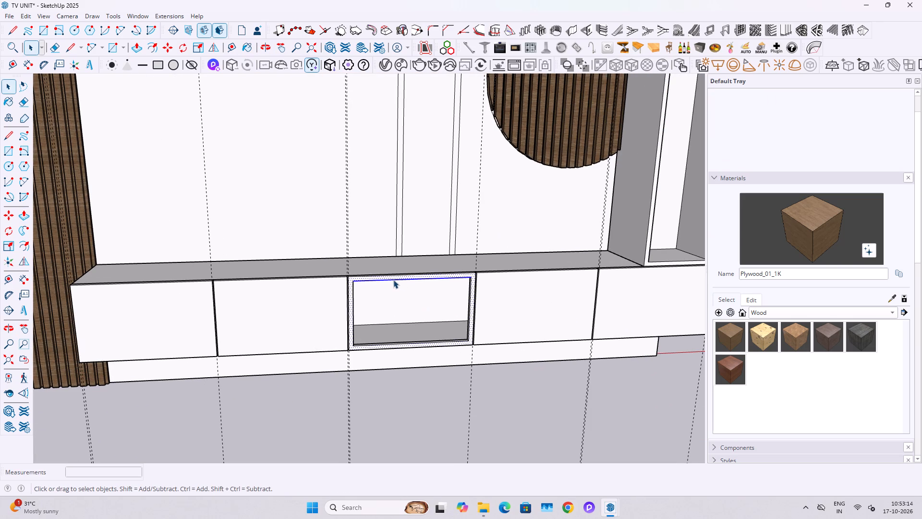
pyautogui.click(393, 280)
pyautogui.rightClick(393, 280)
pyautogui.click(424, 371)
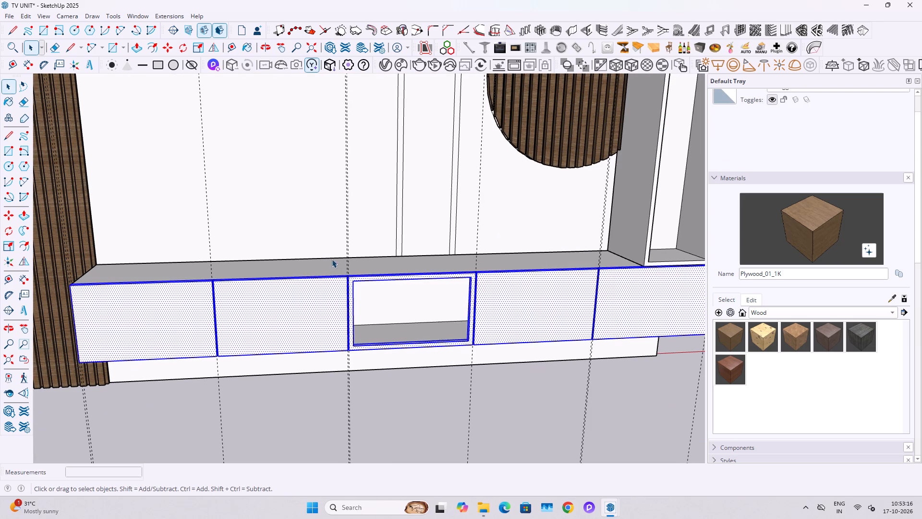
# Draw a rectangle across the middle niche's opening, from its upper corner to the diagonally opposite lower corner.
pyautogui.scroll(17, 332, 259)
pyautogui.press('r')
pyautogui.click(393, 296)
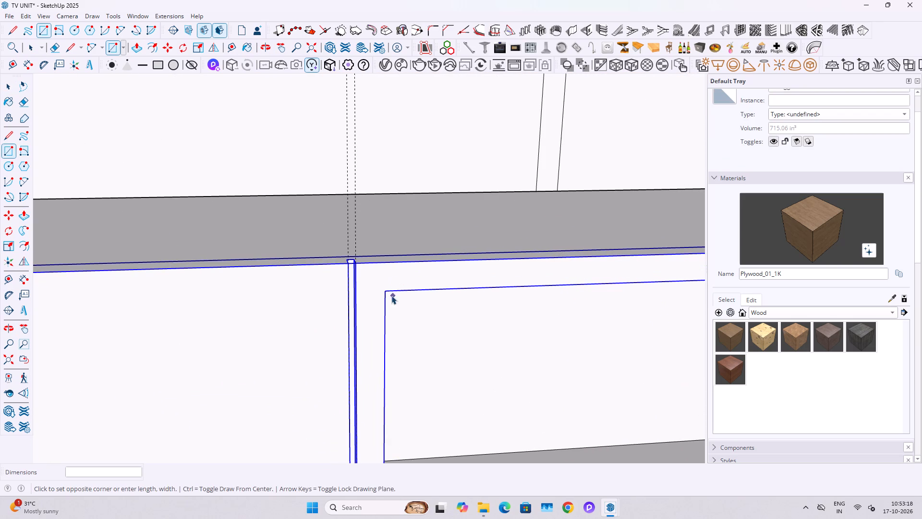
pyautogui.press('space')
pyautogui.press('r')
pyautogui.click(390, 291)
pyautogui.scroll(-6, 430, 356)
pyautogui.keyDown('shift'); pyautogui.moveTo(504, 378); pyautogui.dragTo(331, 238, button='middle'); pyautogui.keyUp('shift')
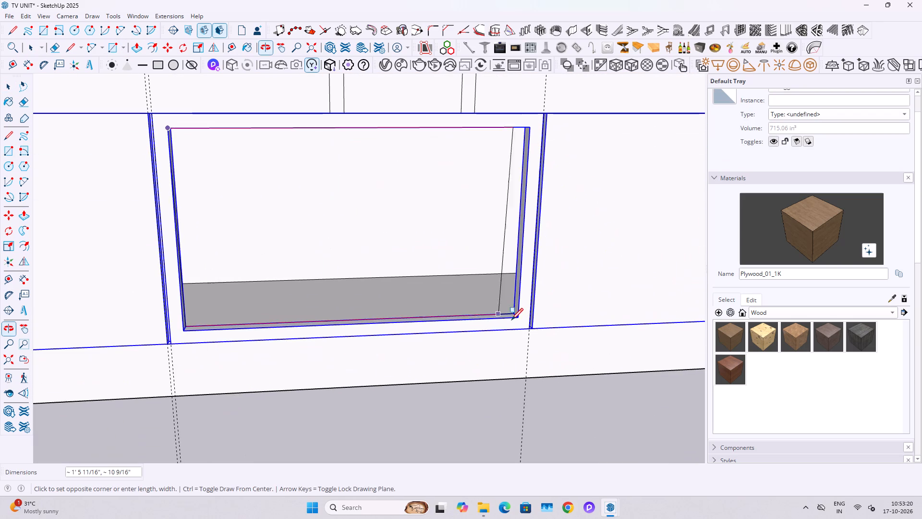
pyautogui.click(521, 319)
pyautogui.press('space')
# Move the rectangle about 3/8" along the frame's depth to the midpoint of the niche's inner corner edge.
pyautogui.doubleClick(428, 273)
pyautogui.moveTo(452, 299); pyautogui.dragTo(523, 413, button='middle')
pyautogui.scroll(2, 462, 253)
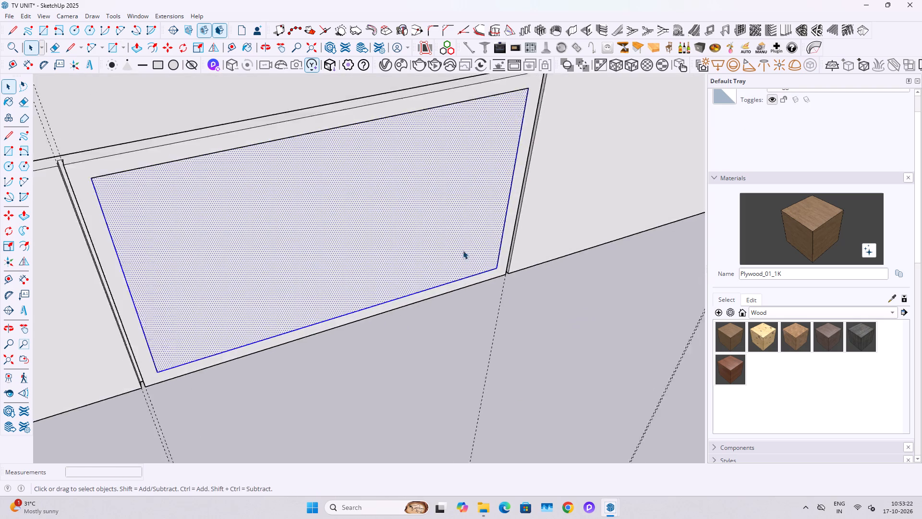
pyautogui.scroll(10, 463, 250)
pyautogui.press('m')
pyautogui.click(528, 287)
pyautogui.scroll(3, 490, 265)
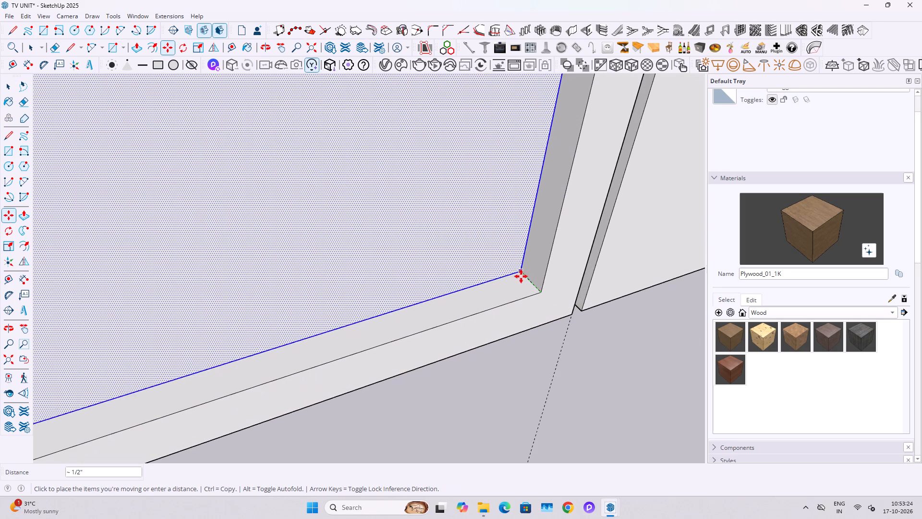
pyautogui.click(531, 282)
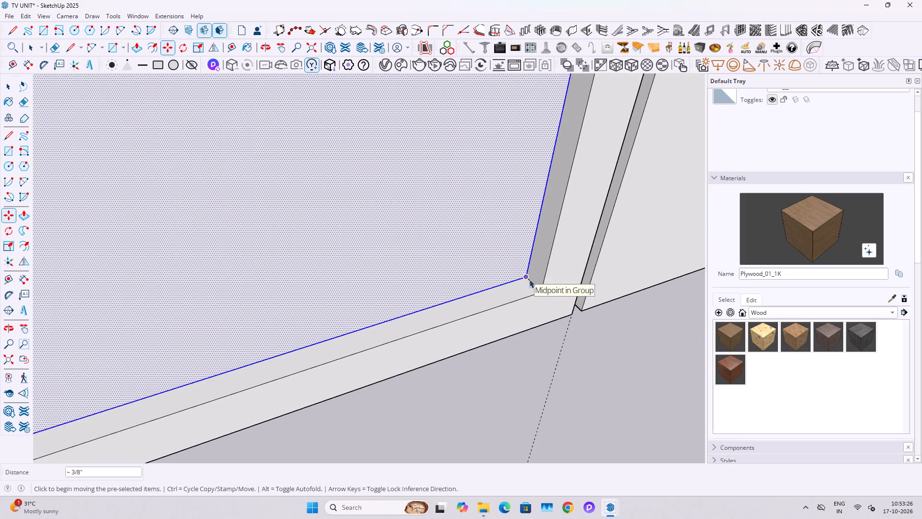
# Extrude the niche rectangle by 0.1" into a thin pane.
pyautogui.press('space')
pyautogui.press('p')
pyautogui.click(460, 248)
pyautogui.write('0.2')
pyautogui.press('BackSpace')
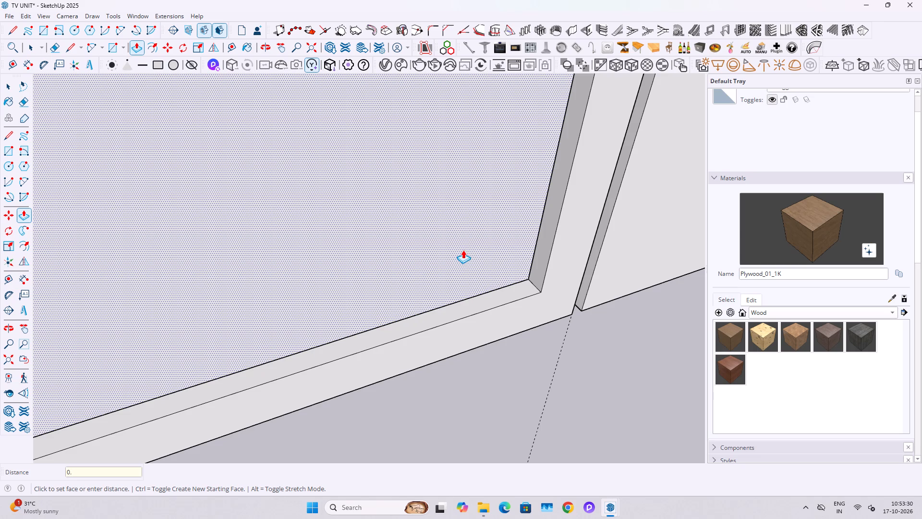
pyautogui.write('1"')
pyautogui.press('Return')
# Select all of the thin niche pane and make it a group.
pyautogui.press('space')
pyautogui.tripleClick(324, 261)
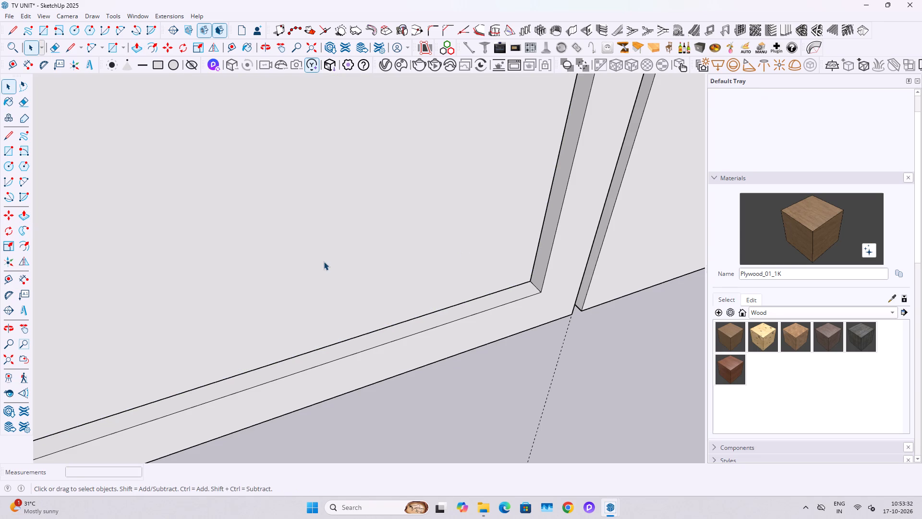
pyautogui.rightClick(324, 261)
pyautogui.click(370, 351)
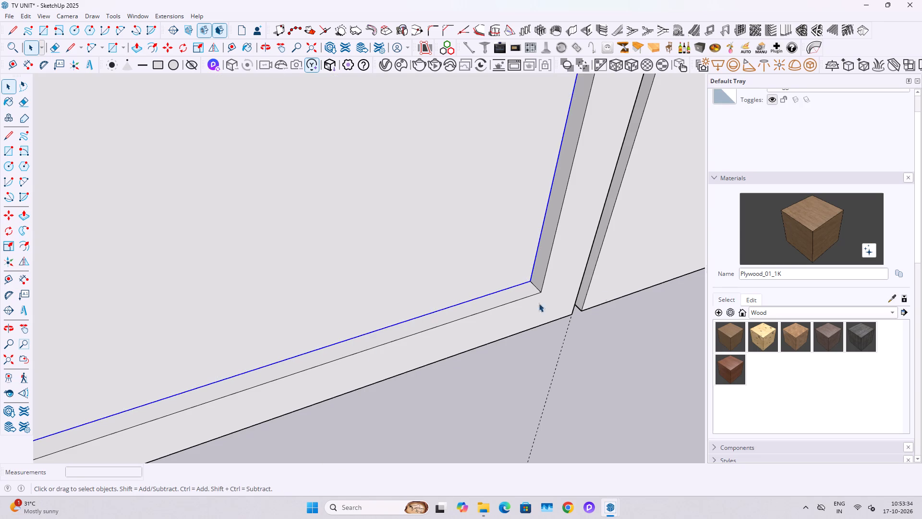
# Apply the Glass_Basic_01 material from the Glass collection to the niche pane.
pyautogui.click(847, 308)
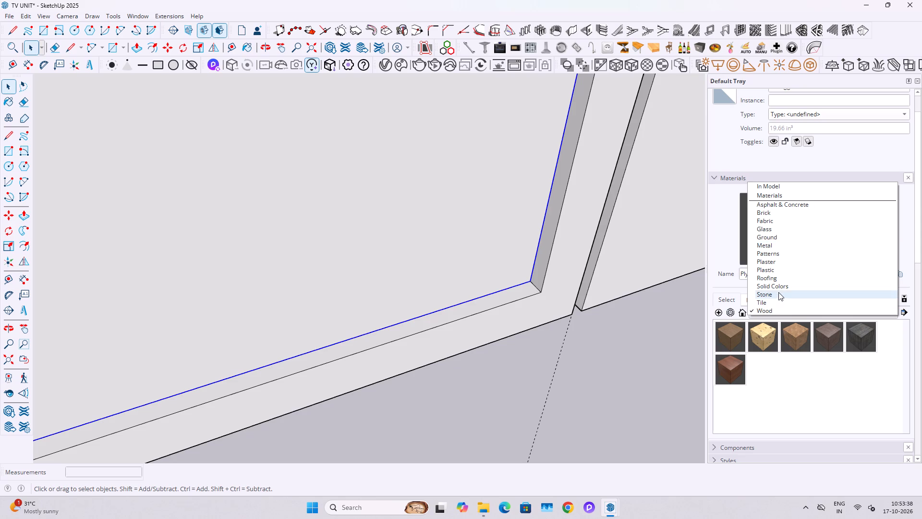
pyautogui.click(773, 228)
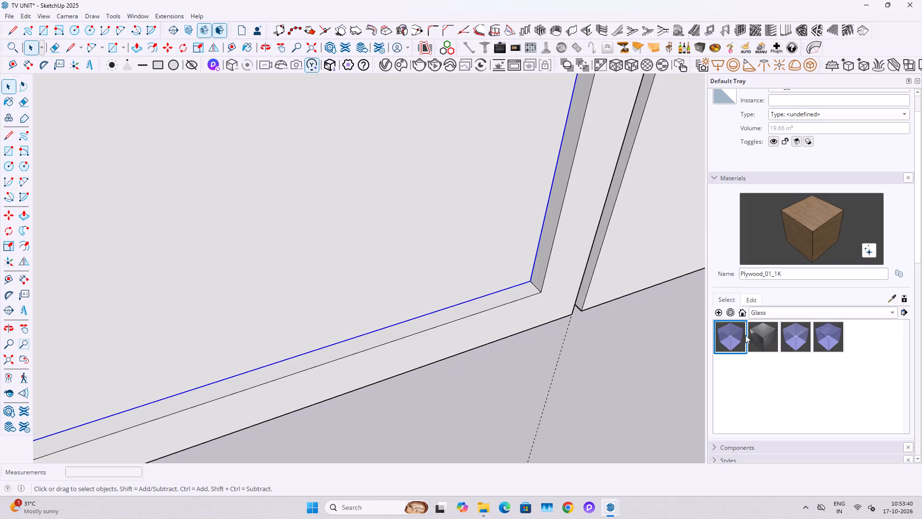
pyautogui.click(738, 339)
pyautogui.click(342, 214)
pyautogui.press('space')
pyautogui.scroll(-6, 398, 305)
pyautogui.press('Escape')
pyautogui.press('Escape')
pyautogui.click(436, 404)
pyautogui.press('space')
# Examine the glazed niche and the whole TV unit from the front.
pyautogui.scroll(-4, 430, 390)
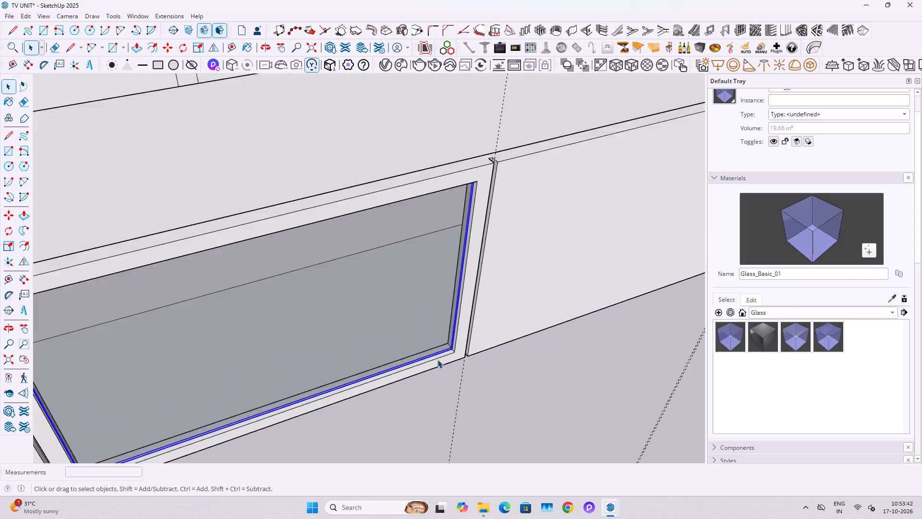
pyautogui.scroll(-9, 437, 359)
pyautogui.moveTo(418, 307); pyautogui.dragTo(313, 191, button='middle')
pyautogui.scroll(1, 313, 191)
pyautogui.scroll(-2, 313, 191)
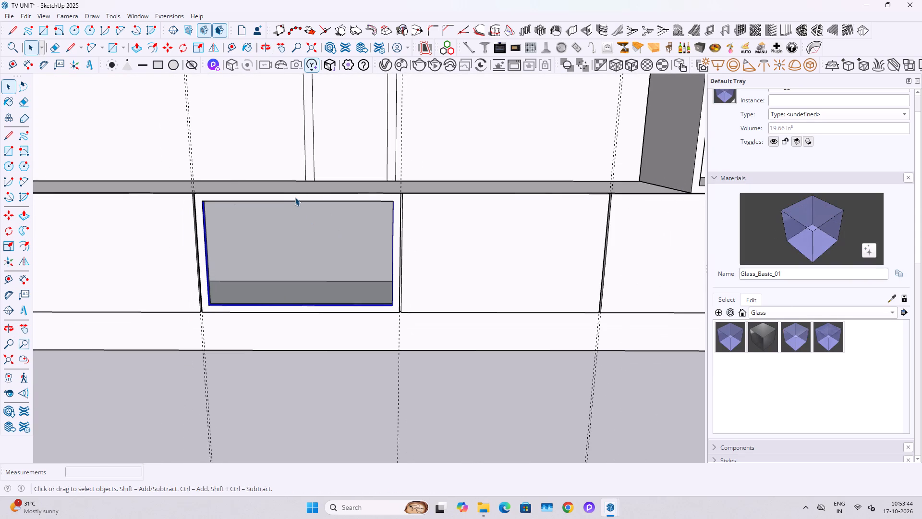
pyautogui.click(295, 197)
pyautogui.scroll(-7, 334, 262)
pyautogui.click(423, 384)
pyautogui.scroll(-5, 419, 375)
pyautogui.keyDown('shift'); pyautogui.moveTo(367, 321); pyautogui.dragTo(456, 323, button='middle'); pyautogui.keyUp('shift')
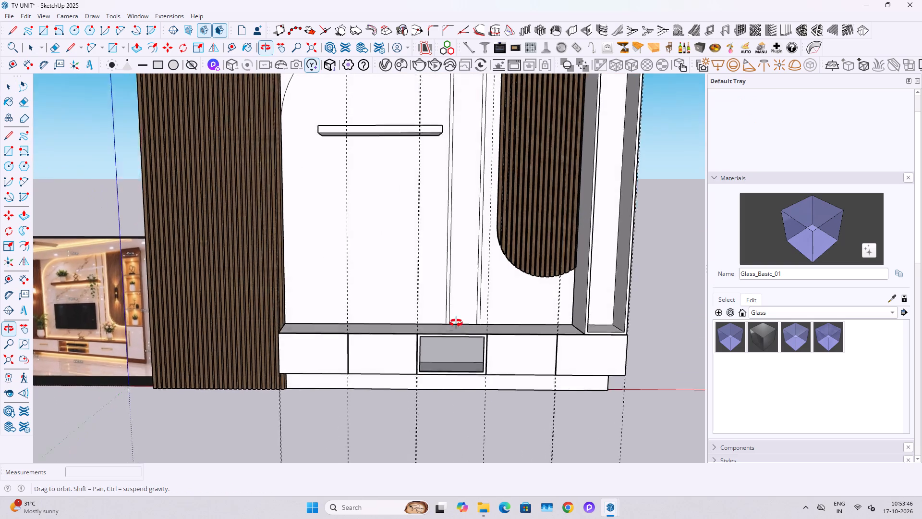
pyautogui.keyDown('shift'); pyautogui.moveTo(456, 323); pyautogui.dragTo(456, 321, button='middle'); pyautogui.keyUp('shift')
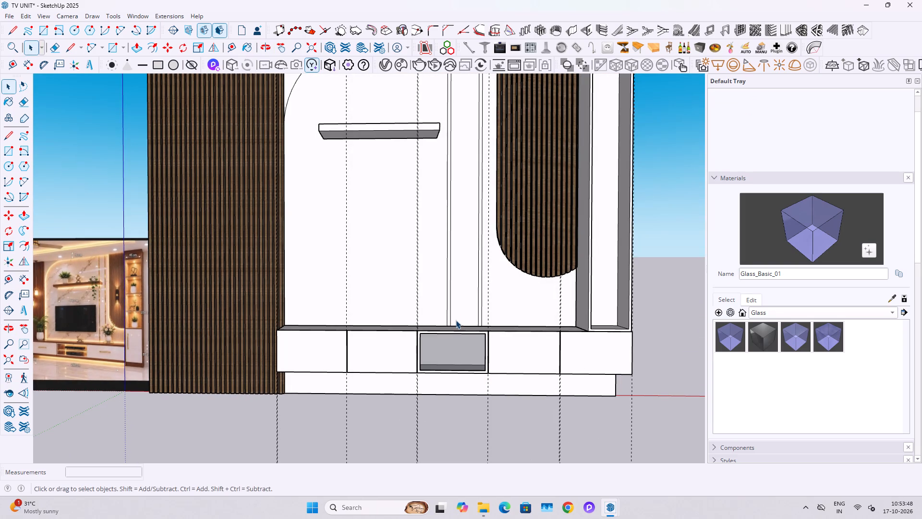
pyautogui.scroll(-2, 455, 314)
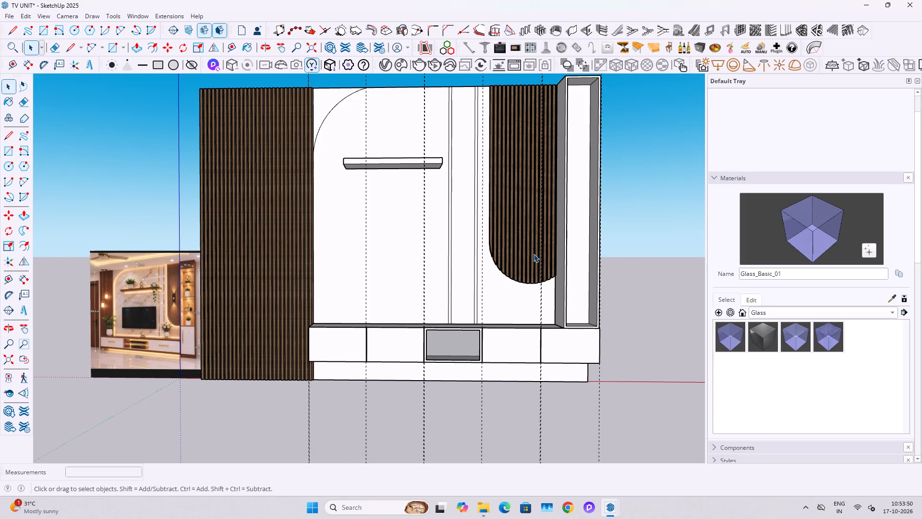
# Place a horizontal guide along the inner back top edge of the tall open cabinet, undoing the misplaced vertical guide.
pyautogui.keyDown('shift'); pyautogui.moveTo(534, 254); pyautogui.dragTo(460, 432, button='middle'); pyautogui.keyUp('shift')
pyautogui.scroll(8, 514, 309)
pyautogui.press('t')
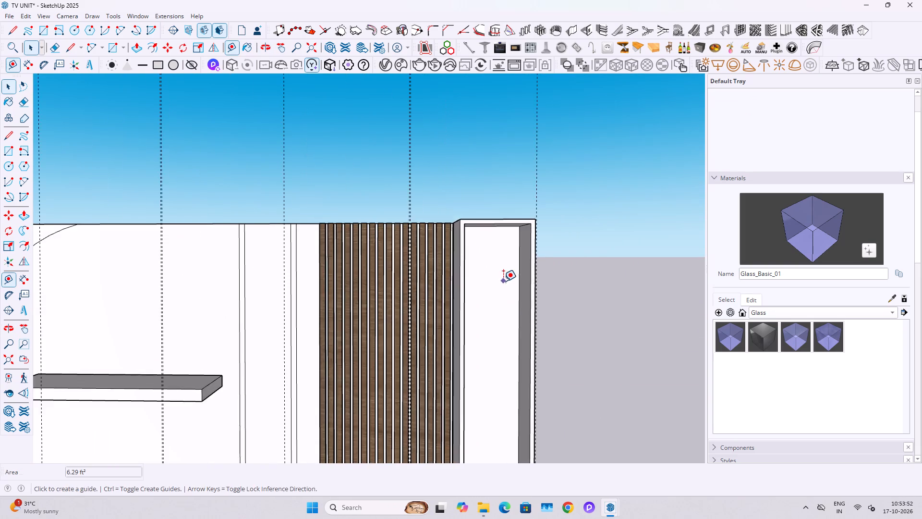
pyautogui.scroll(2, 503, 281)
pyautogui.moveTo(494, 265); pyautogui.dragTo(461, 236, button='middle')
pyautogui.doubleClick(482, 201)
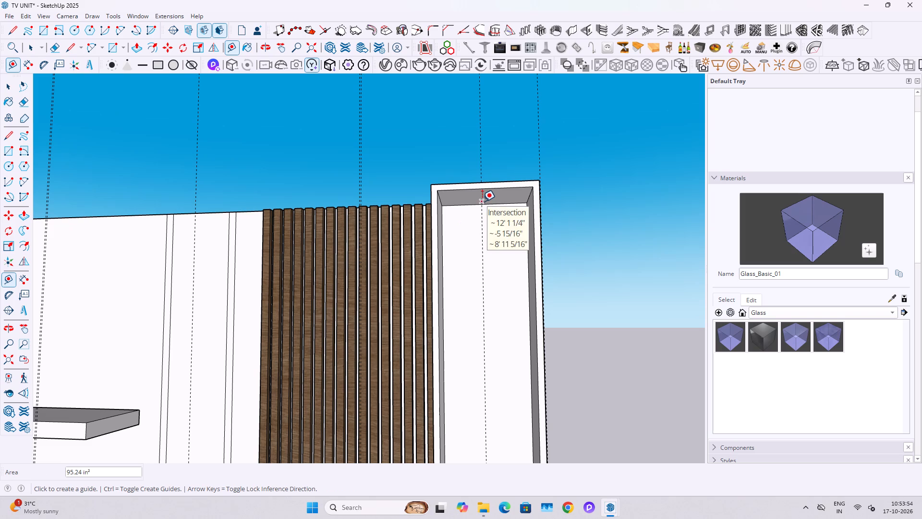
pyautogui.hotkey('ctrl', 'z')
pyautogui.doubleClick(486, 207)
pyautogui.press('space')
# Copy the horizontal guide down to the tall cabinet's inner bottom edge and divide the distance into 5 equal spaces.
pyautogui.click(566, 200)
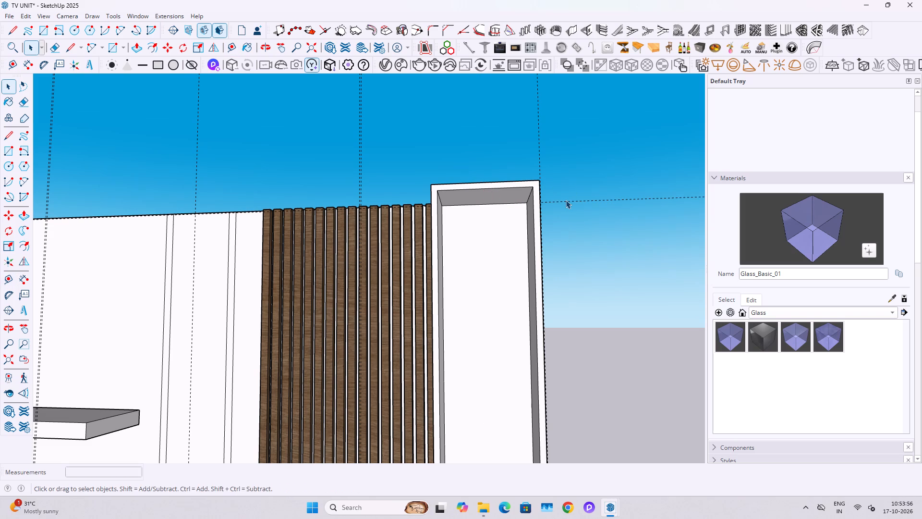
pyautogui.press('m')
pyautogui.press('space')
pyautogui.doubleClick(580, 196)
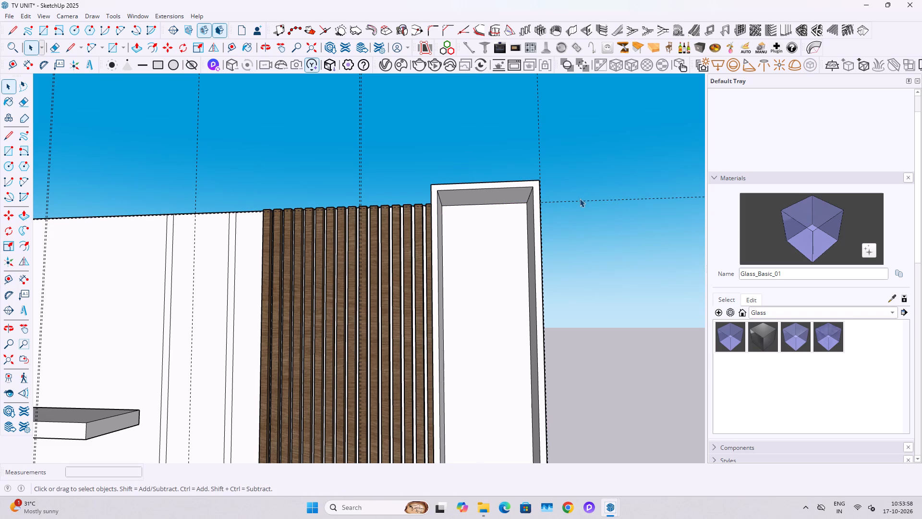
pyautogui.click(577, 201)
pyautogui.moveTo(609, 179); pyautogui.dragTo(586, 247)
pyautogui.moveTo(569, 250); pyautogui.dragTo(586, 262, button='middle')
pyautogui.press('m')
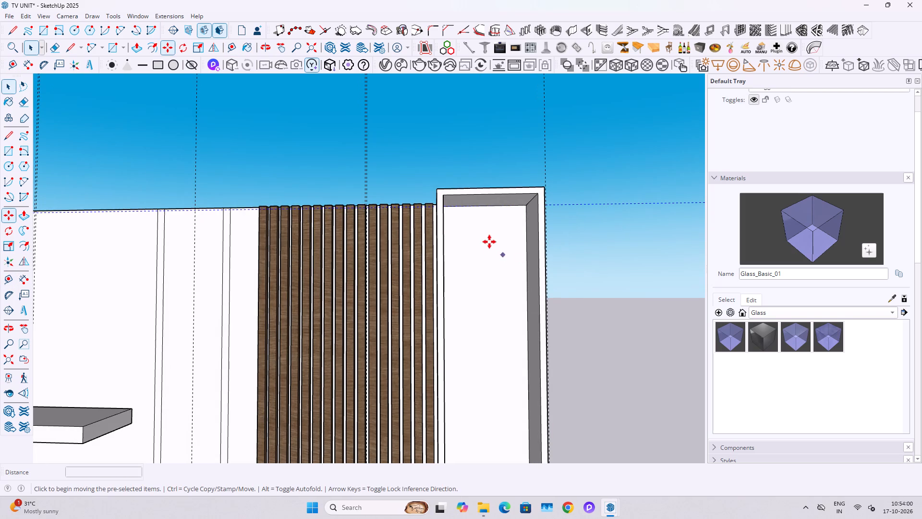
pyautogui.keyDown('ctrl'); pyautogui.click(521, 207); pyautogui.keyUp('ctrl')
pyautogui.scroll(-3, 536, 312)
pyautogui.keyDown('shift'); pyautogui.moveTo(516, 355); pyautogui.dragTo(546, 199, button='middle'); pyautogui.keyUp('shift')
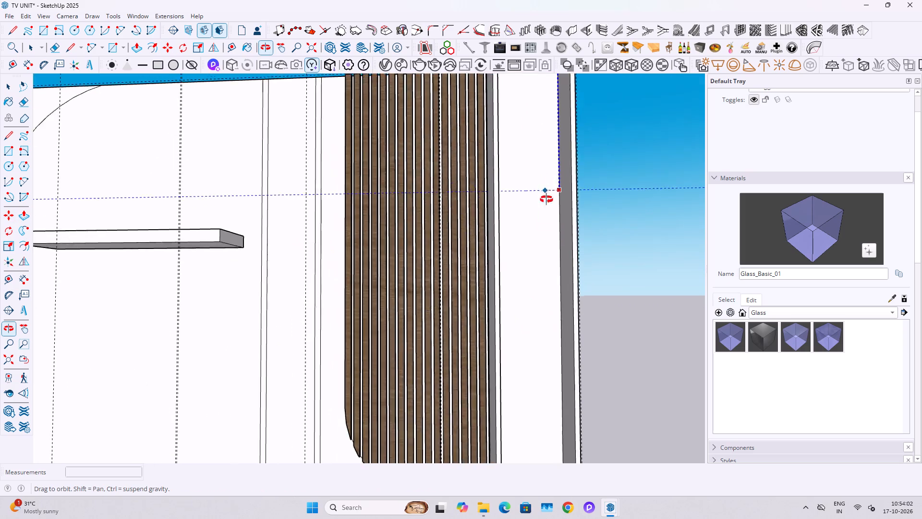
pyautogui.keyDown('shift'); pyautogui.moveTo(546, 199); pyautogui.dragTo(544, 185, button='middle'); pyautogui.keyUp('shift')
pyautogui.scroll(6, 514, 360)
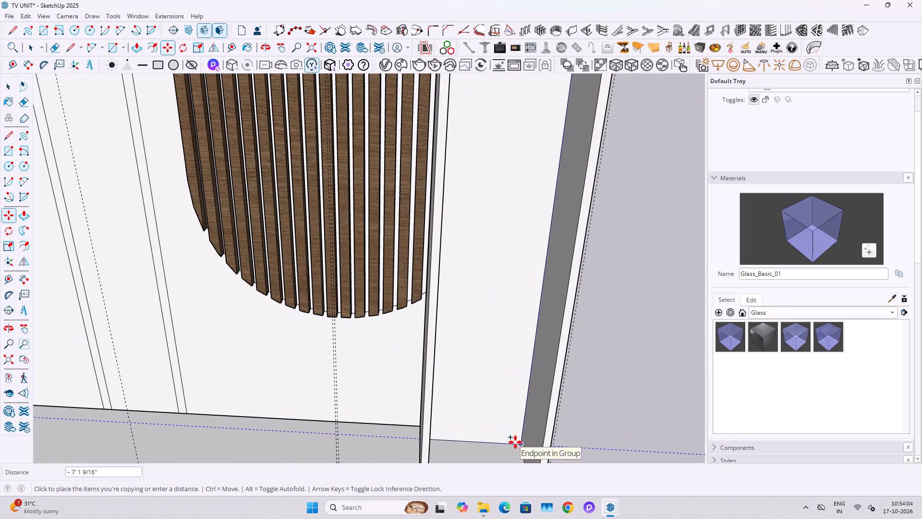
pyautogui.click(515, 442)
pyautogui.write('/5')
pyautogui.press('Return')
pyautogui.press('space')
# Place a guide 9 mm below the lowest dividing guide on the tall cabinet's back panel.
pyautogui.scroll(3, 497, 368)
pyautogui.press('t')
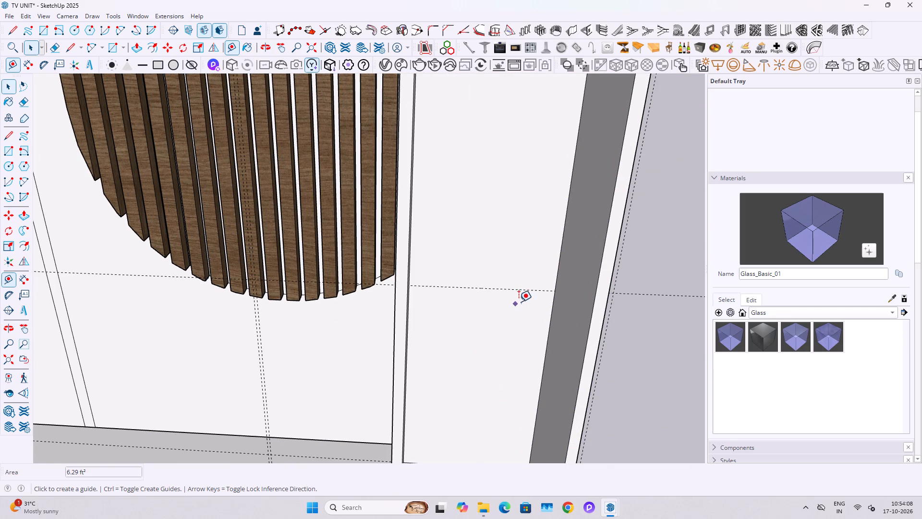
pyautogui.click(526, 288)
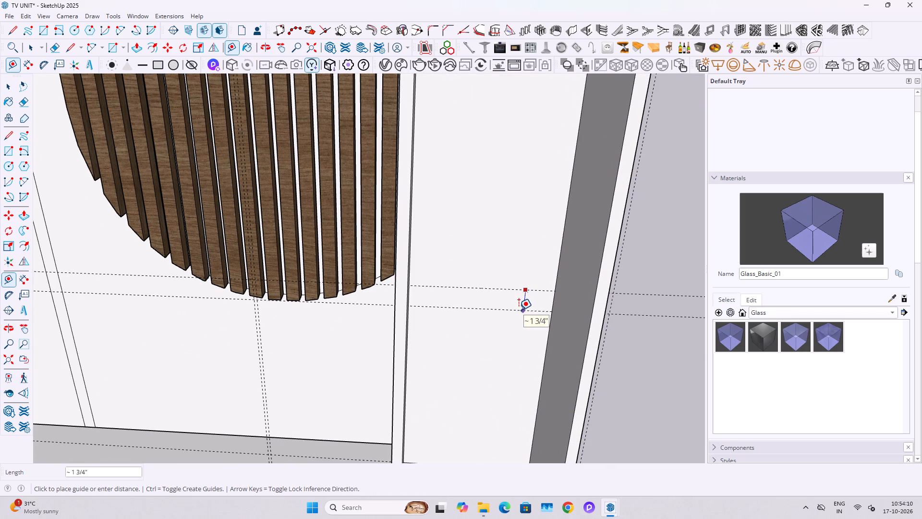
pyautogui.write('88')
pyautogui.press('BackSpace')
pyautogui.write('9MM')
pyautogui.press('BackSpace')
pyautogui.press('BackSpace')
pyautogui.press('BackSpace')
pyautogui.press('BackSpace')
pyautogui.press('9')
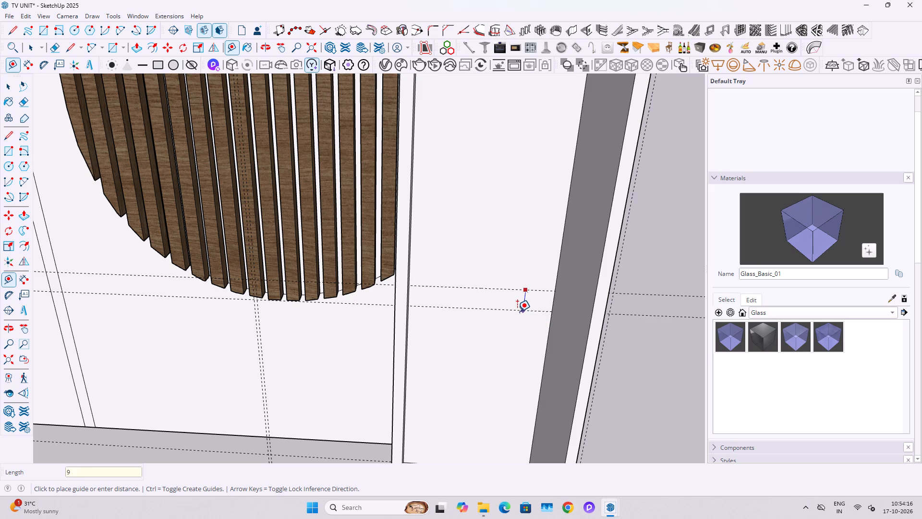
pyautogui.write('MM')
pyautogui.press('Return')
pyautogui.press('space')
# Draw a thin rectangle between the two close guides, spanning the tall cabinet's inner back width.
pyautogui.scroll(5, 473, 321)
pyautogui.moveTo(473, 321); pyautogui.dragTo(471, 321, button='middle')
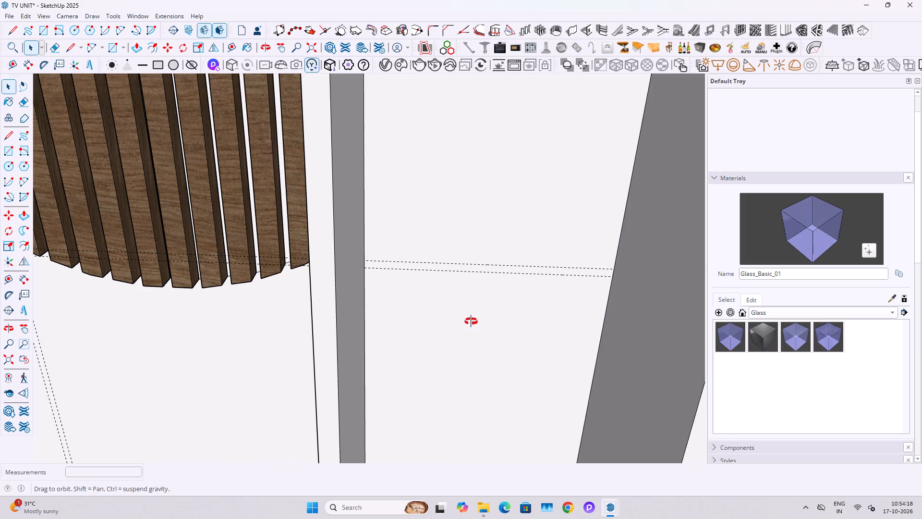
pyautogui.moveTo(471, 321); pyautogui.dragTo(469, 321, button='middle')
pyautogui.press('r')
pyautogui.click(364, 261)
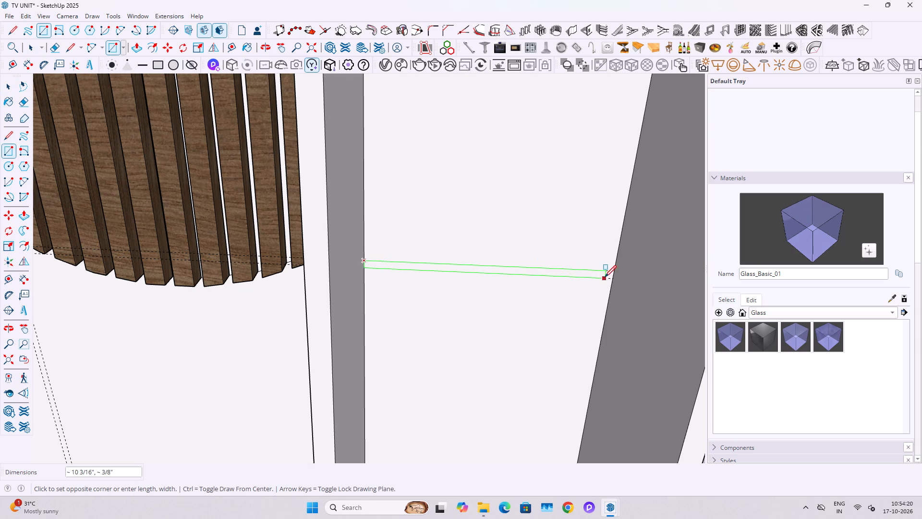
pyautogui.click(609, 280)
pyautogui.press('space')
# Extrude the thin rectangle forward to the tall cabinet's front edge and group it as a shelf.
pyautogui.click(581, 278)
pyautogui.click(578, 274)
pyautogui.scroll(-5, 578, 274)
pyautogui.press('p')
pyautogui.click(578, 273)
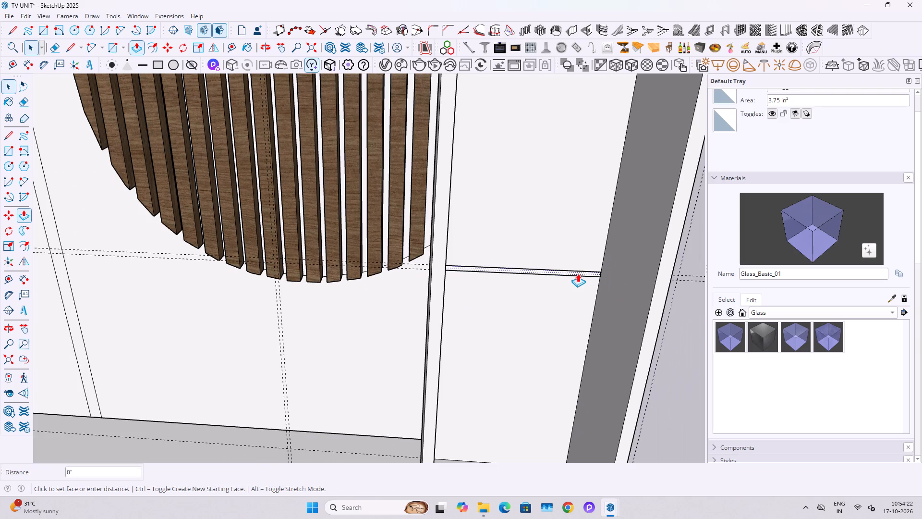
pyautogui.click(441, 311)
pyautogui.press('space')
pyautogui.tripleClick(451, 315)
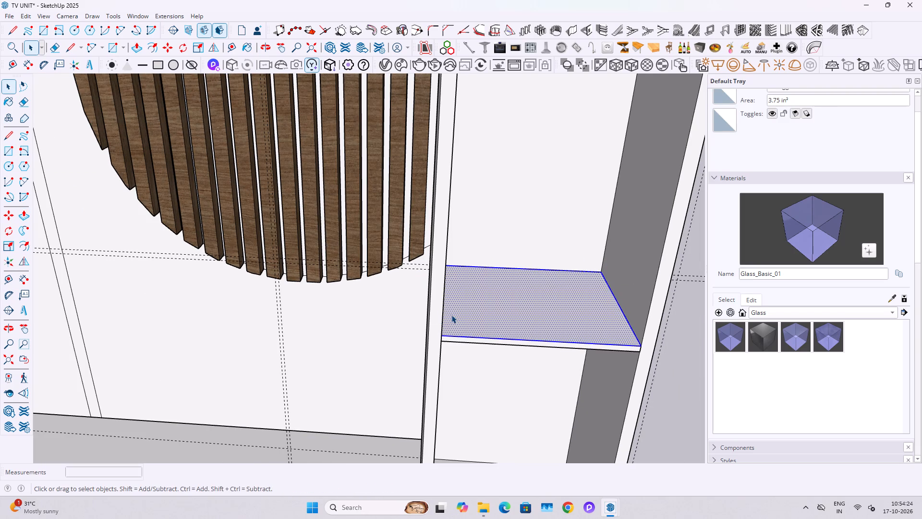
pyautogui.click(451, 315)
pyautogui.rightClick(451, 315)
pyautogui.click(500, 207)
pyautogui.click(502, 202)
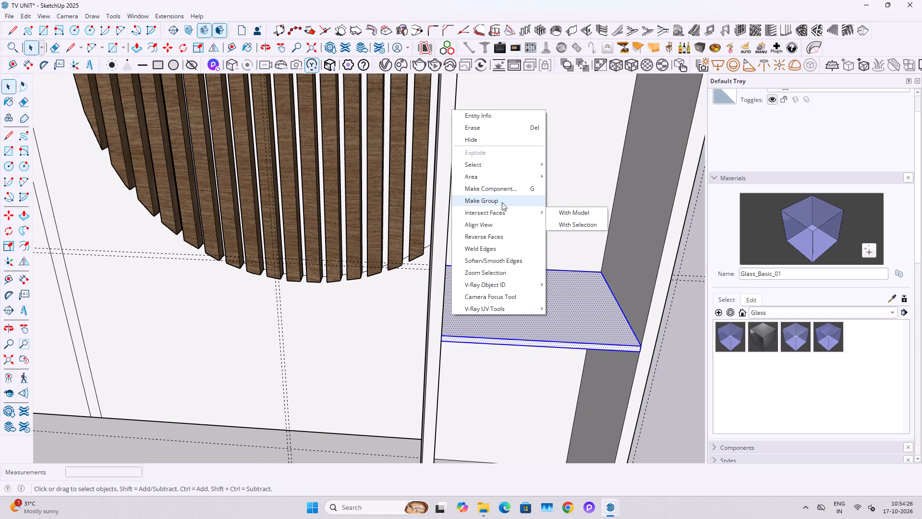
# Copy the shelf upward along the tall cabinet's inner back corner, above the second dividing guide.
pyautogui.moveTo(610, 331); pyautogui.dragTo(616, 284, button='middle')
pyautogui.press('m')
pyautogui.scroll(3, 616, 284)
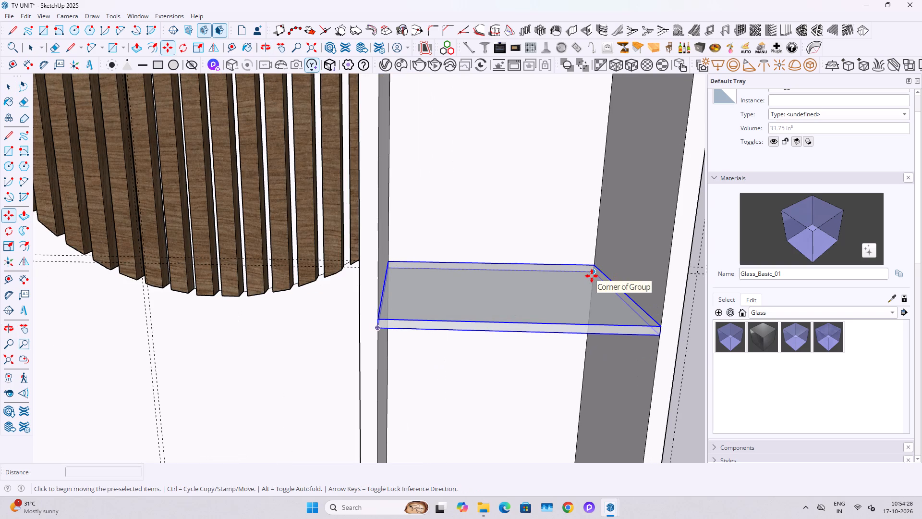
pyautogui.keyDown('ctrl'); pyautogui.click(592, 276); pyautogui.keyUp('ctrl')
pyautogui.scroll(-13, 598, 183)
pyautogui.keyDown('shift'); pyautogui.moveTo(591, 148); pyautogui.dragTo(587, 347, button='middle'); pyautogui.keyUp('shift')
pyautogui.scroll(5, 607, 326)
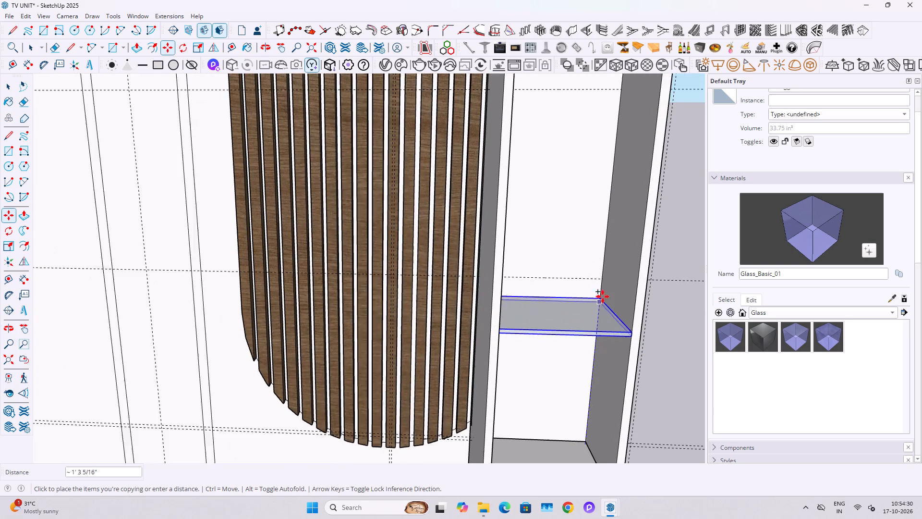
pyautogui.scroll(1, 603, 297)
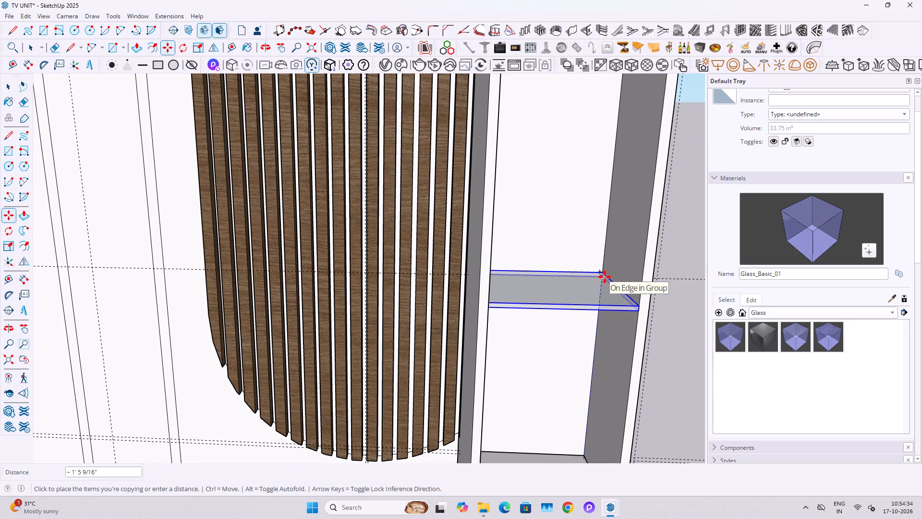
pyautogui.click(614, 226)
# Move the copied shelf down about 5 1/8" along the back corner edge to the second dividing guide.
pyautogui.moveTo(617, 293); pyautogui.dragTo(611, 165, button='middle')
pyautogui.scroll(2, 617, 225)
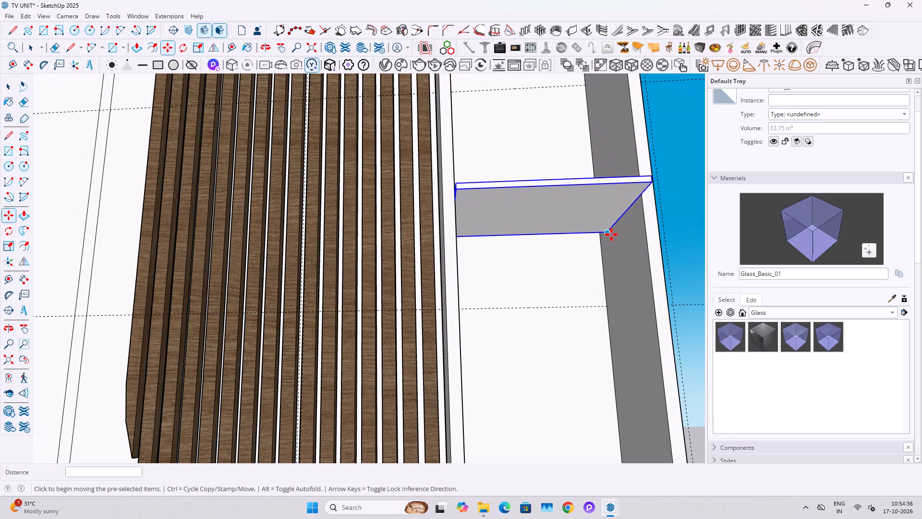
pyautogui.click(611, 235)
pyautogui.moveTo(608, 296); pyautogui.dragTo(605, 160, button='middle')
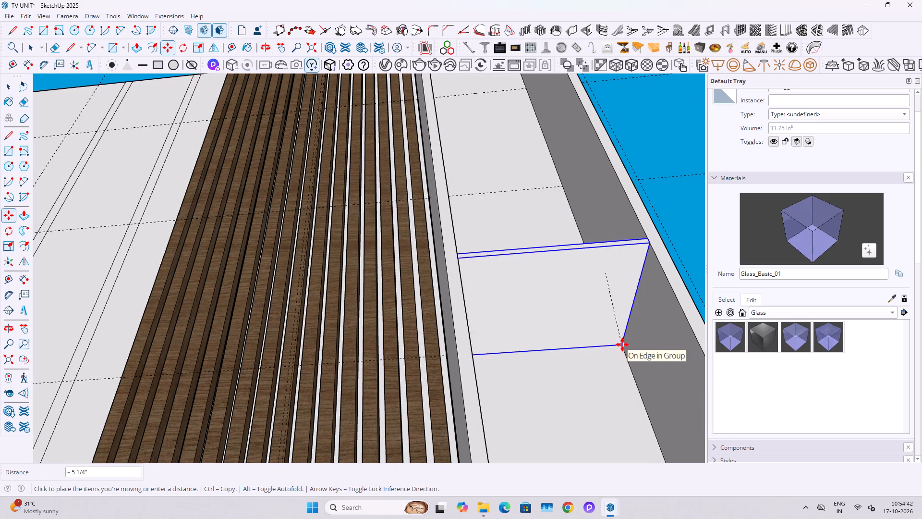
pyautogui.moveTo(622, 345); pyautogui.dragTo(549, 442, button='middle')
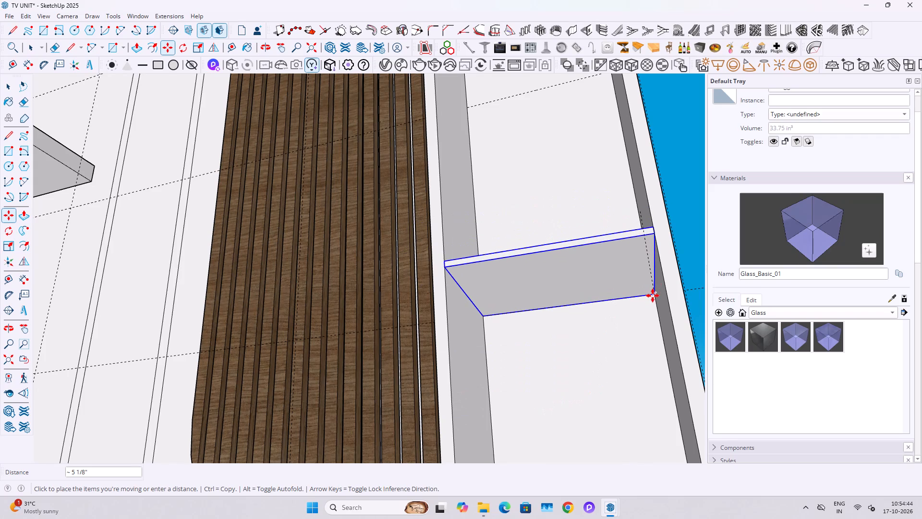
pyautogui.click(653, 296)
# Copy the second shelf up about 1' 5 1/8" to the third dividing guide.
pyautogui.click(654, 296)
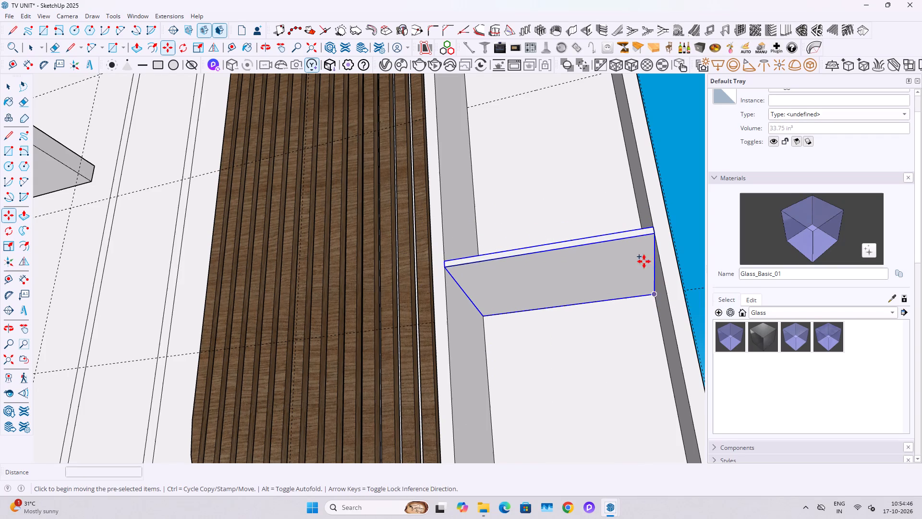
pyautogui.scroll(-4, 637, 233)
pyautogui.keyDown('shift'); pyautogui.moveTo(604, 161); pyautogui.dragTo(658, 388, button='middle'); pyautogui.keyUp('shift')
pyautogui.scroll(5, 667, 355)
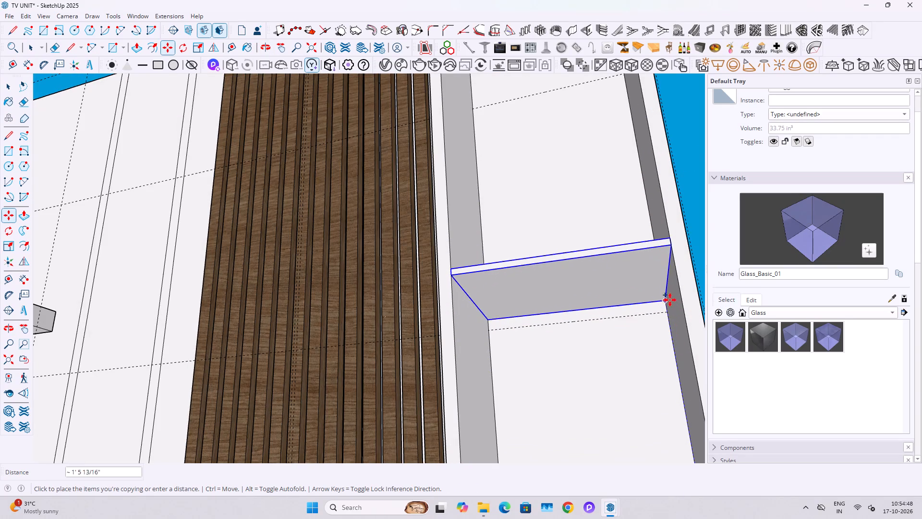
pyautogui.scroll(11, 663, 294)
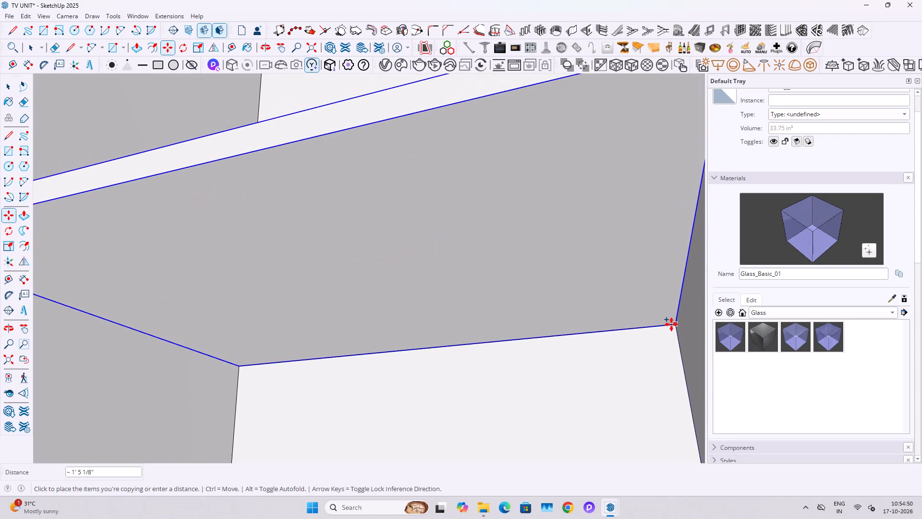
pyautogui.click(674, 324)
# Copy the third shelf up about 1' 5 1/8" to the top dividing guide.
pyautogui.click(677, 328)
pyautogui.scroll(-20, 636, 273)
pyautogui.keyDown('shift'); pyautogui.moveTo(616, 212); pyautogui.dragTo(636, 358, button='middle'); pyautogui.keyUp('shift')
pyautogui.scroll(8, 635, 315)
pyautogui.scroll(2, 649, 240)
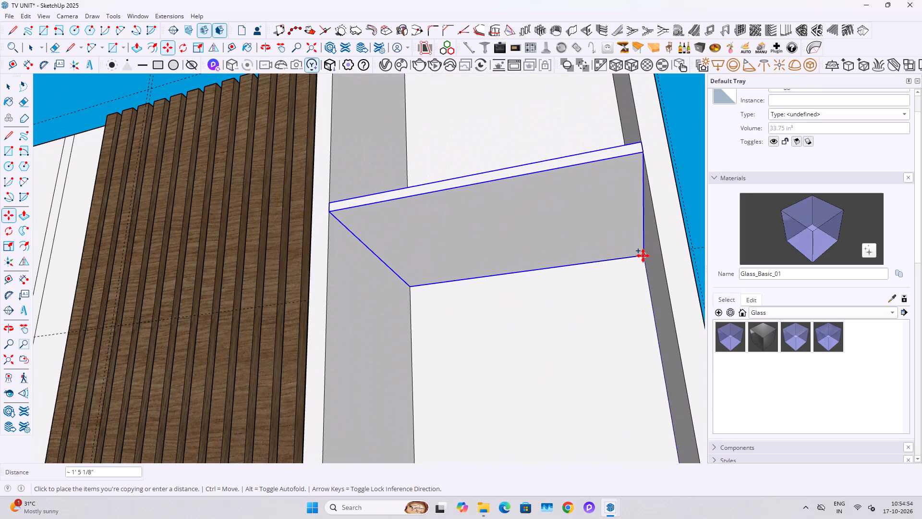
pyautogui.click(643, 256)
pyautogui.press('space')
# Group the four shelves together with the tall cabinet carcass.
pyautogui.scroll(-20, 570, 247)
pyautogui.scroll(-1, 570, 247)
pyautogui.moveTo(591, 250); pyautogui.dragTo(666, 412, button='middle')
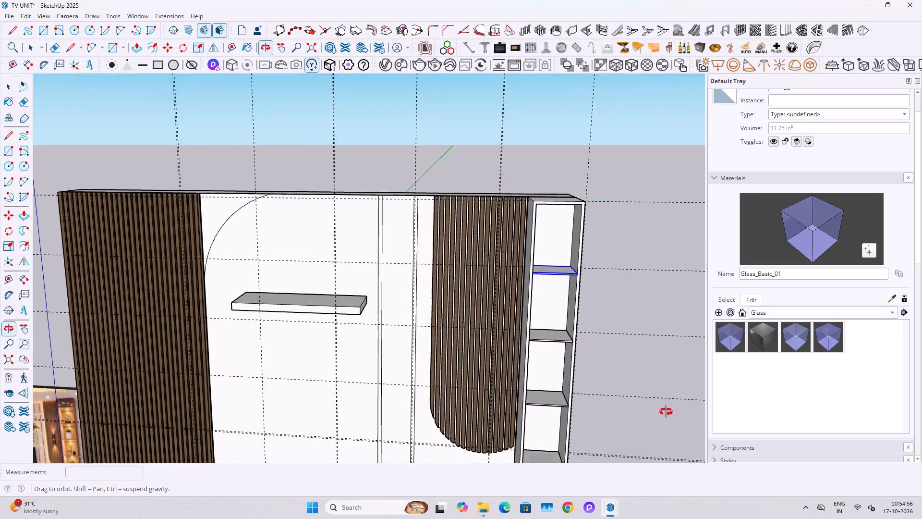
pyautogui.moveTo(666, 412); pyautogui.dragTo(635, 270, button='middle')
pyautogui.click(529, 396)
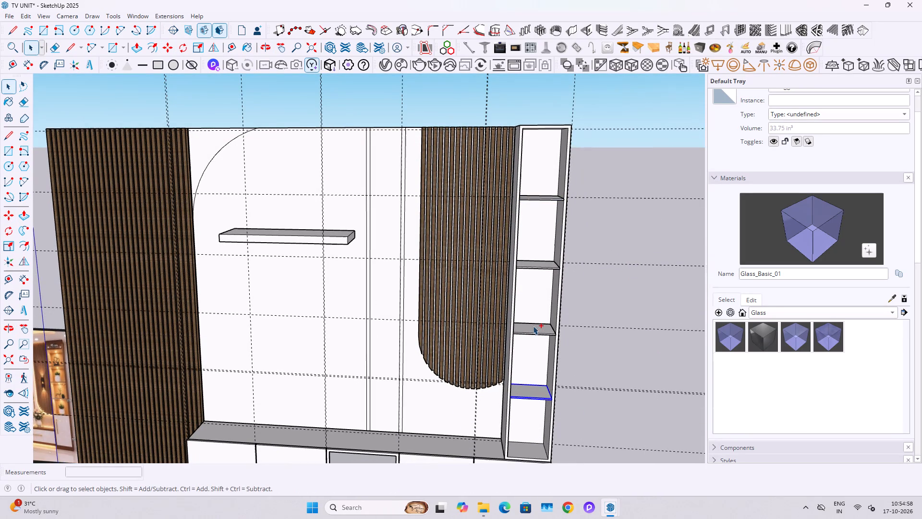
pyautogui.keyDown('ctrl'); pyautogui.click(533, 326); pyautogui.keyUp('ctrl')
pyautogui.keyDown('ctrl'); pyautogui.click(546, 269); pyautogui.keyUp('ctrl')
pyautogui.keyDown('ctrl'); pyautogui.click(546, 200); pyautogui.keyUp('ctrl')
pyautogui.keyDown('ctrl'); pyautogui.click(551, 176); pyautogui.keyUp('ctrl')
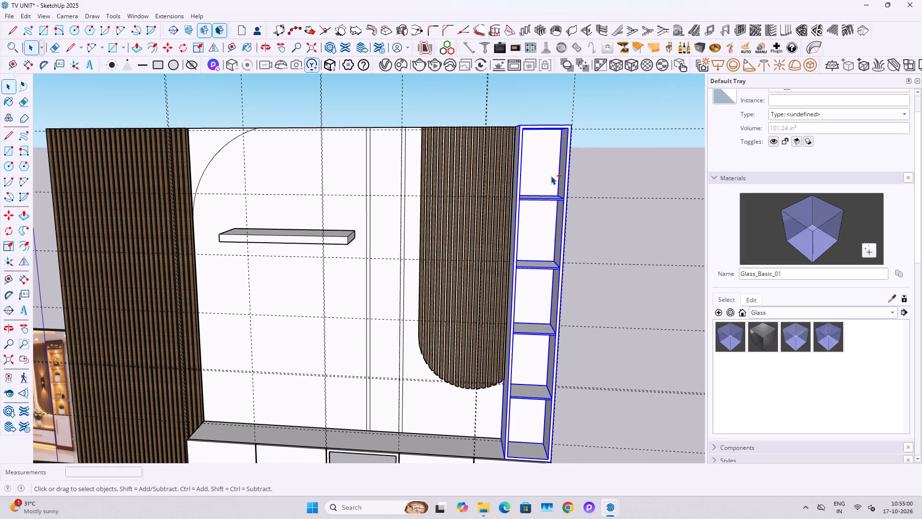
pyautogui.keyDown('ctrl'); pyautogui.rightClick(551, 176); pyautogui.keyUp('ctrl')
pyautogui.click(599, 280)
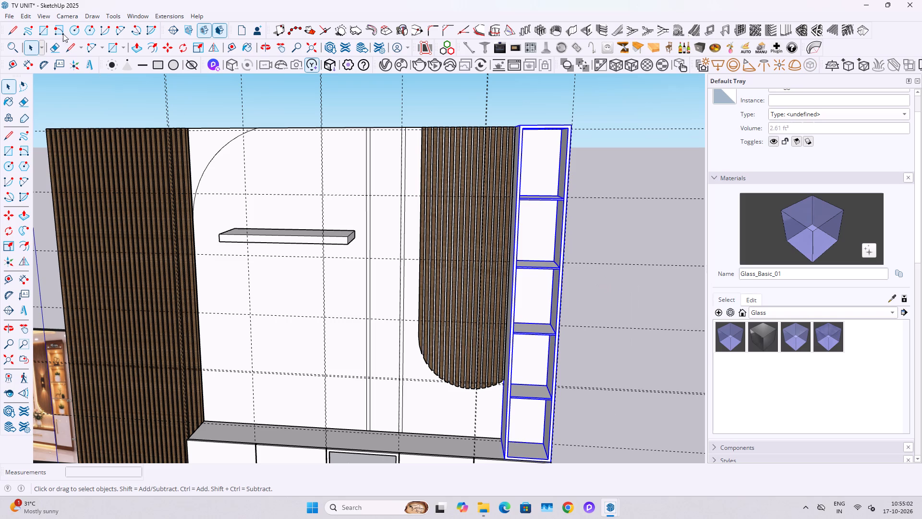
# Delete all guides from the model and clear the selection.
pyautogui.click(31, 19)
pyautogui.click(48, 111)
pyautogui.scroll(-2, 331, 284)
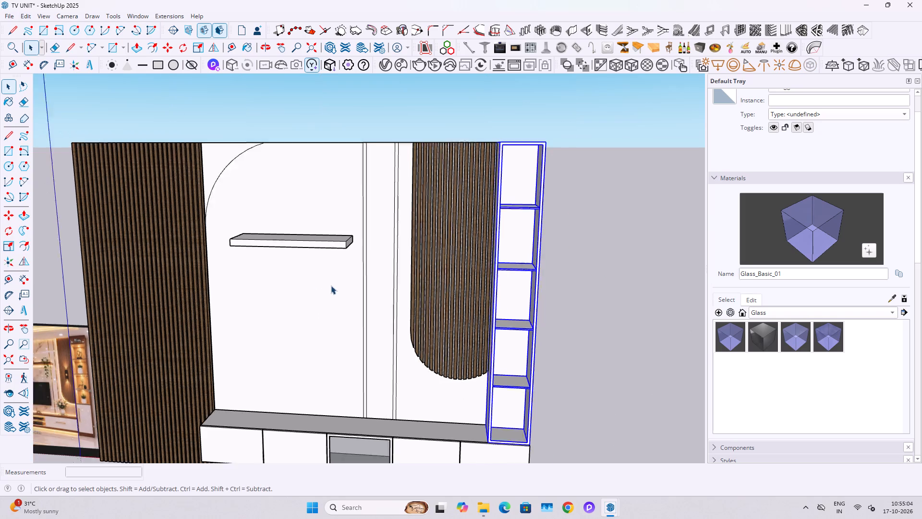
pyautogui.scroll(-2, 331, 285)
pyautogui.click(549, 306)
# Draw a door rectangle over the tall cabinet's full front, from its upper corner to the opposite lower corner.
pyautogui.scroll(9, 481, 128)
pyautogui.press('r')
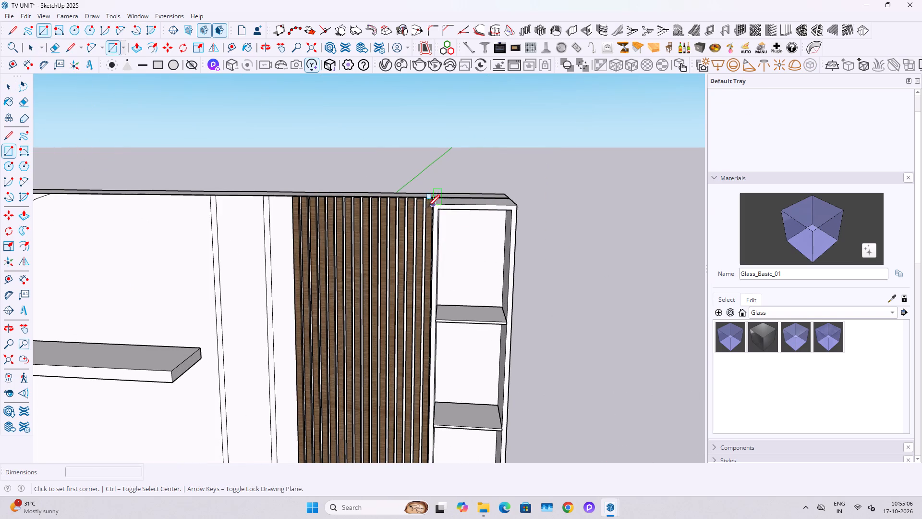
pyautogui.click(435, 209)
pyautogui.scroll(-4, 464, 288)
pyautogui.moveTo(468, 327); pyautogui.dragTo(440, 111, button='middle')
pyautogui.keyDown('shift'); pyautogui.scroll(-1, 444, 172); pyautogui.keyUp('shift')
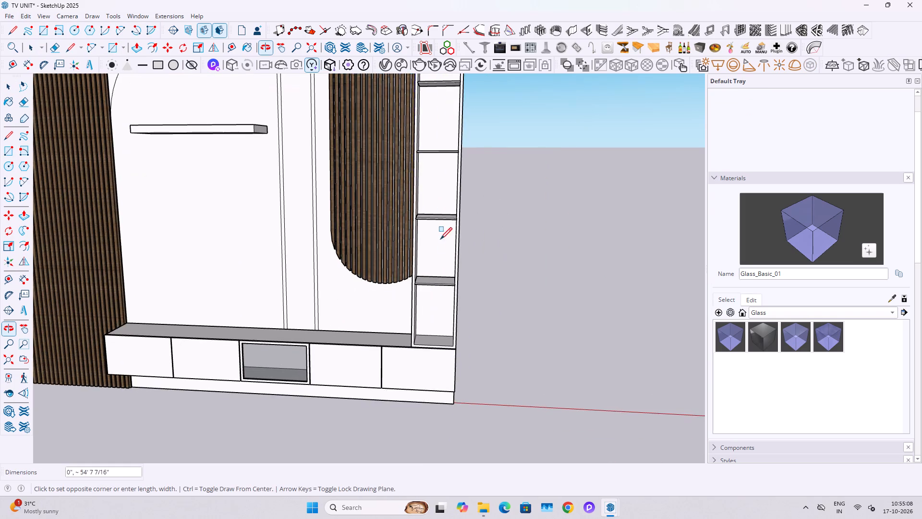
pyautogui.scroll(8, 439, 274)
pyautogui.scroll(11, 466, 384)
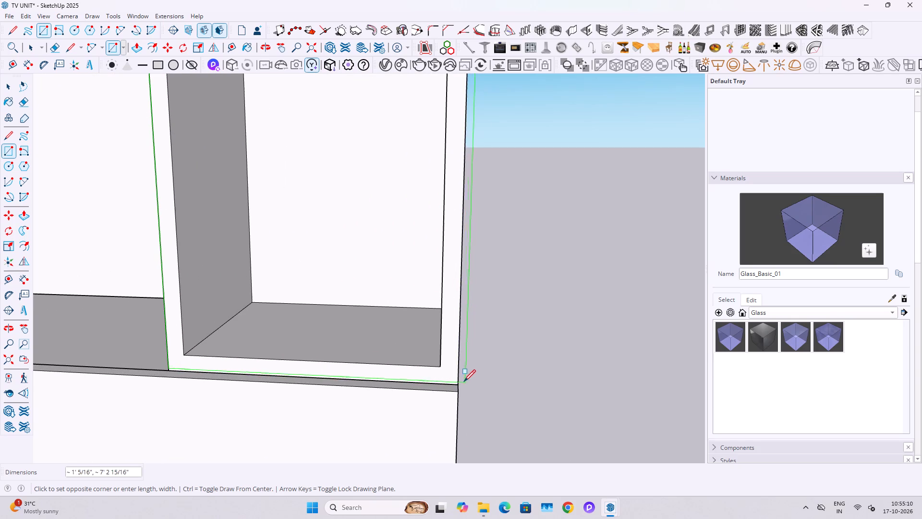
pyautogui.click(457, 383)
pyautogui.press('space')
# Extrude the door rectangle outward about 11/16" and make it a group.
pyautogui.press('p')
pyautogui.click(296, 300)
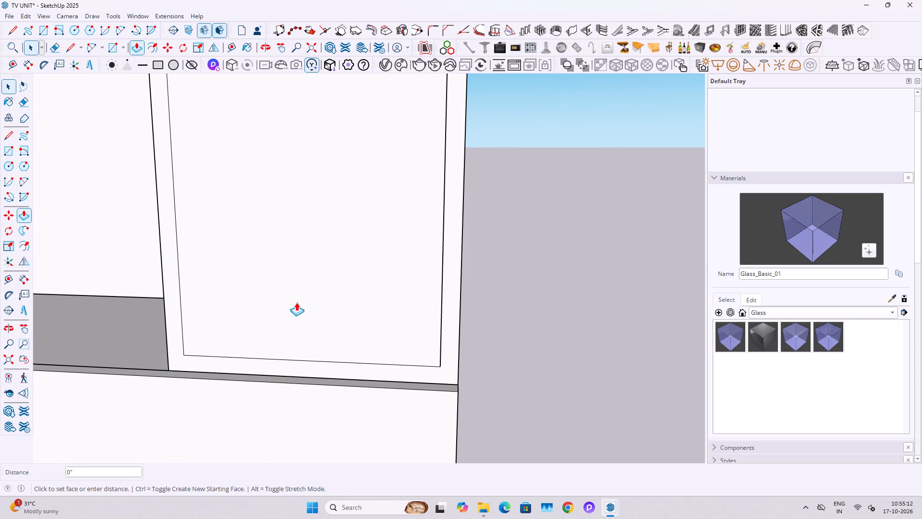
pyautogui.moveTo(369, 371); pyautogui.dragTo(218, 227, button='middle')
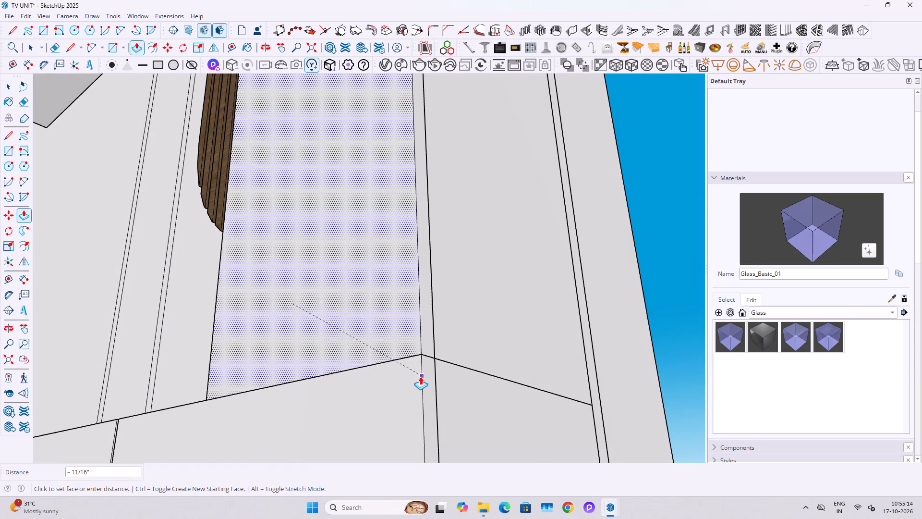
pyautogui.click(420, 376)
pyautogui.press('space')
pyautogui.tripleClick(374, 297)
pyautogui.rightClick(374, 297)
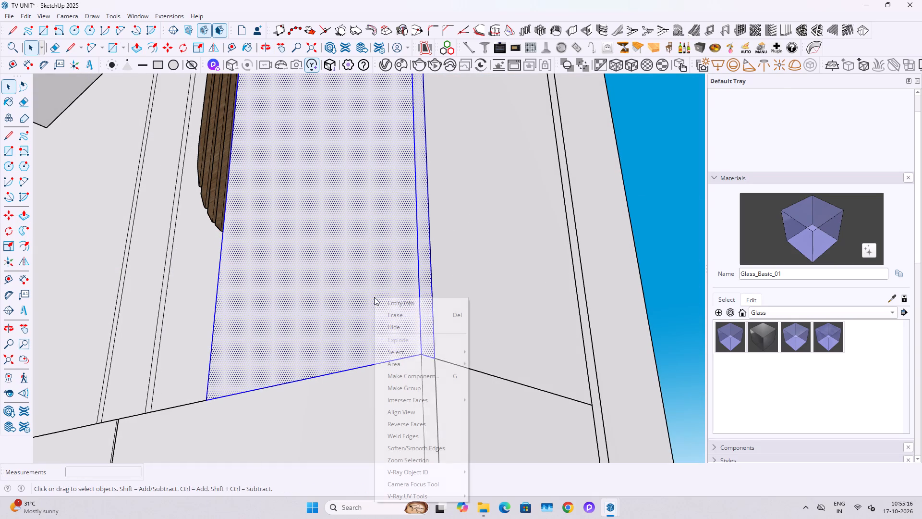
pyautogui.click(399, 389)
# Open the door group and offset its front face outline inward by 18 mm.
pyautogui.moveTo(319, 307); pyautogui.dragTo(548, 387, button='middle')
pyautogui.doubleClick(355, 231)
pyautogui.scroll(-3, 353, 230)
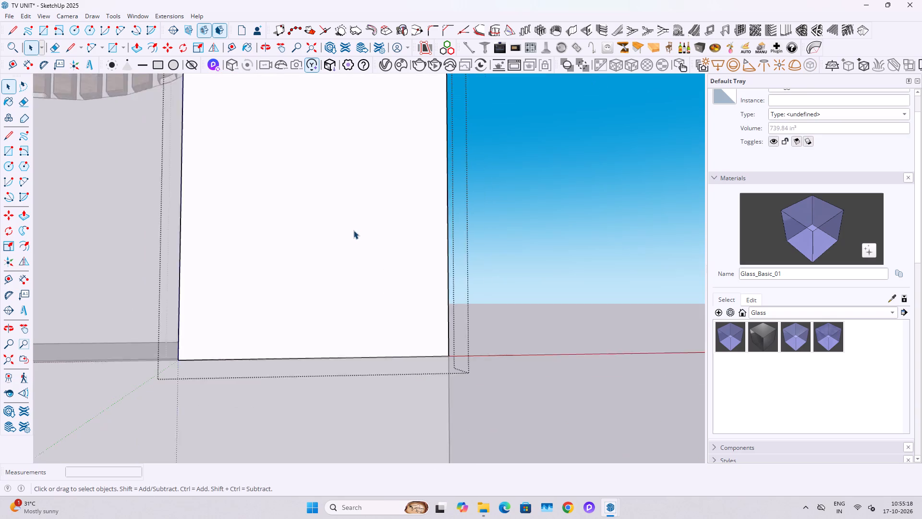
pyautogui.scroll(-1, 353, 230)
pyautogui.press('f')
pyautogui.click(227, 240)
pyautogui.press('1')
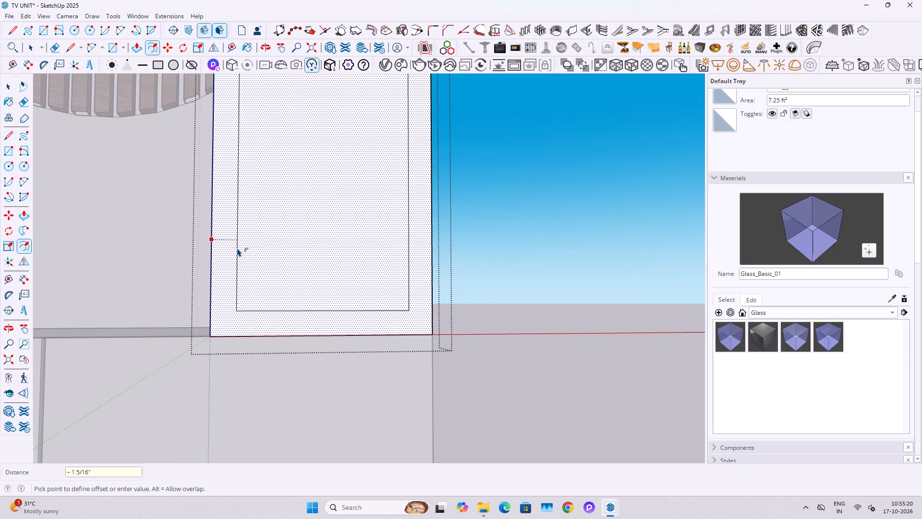
pyautogui.press('8')
pyautogui.write('MM')
pyautogui.press('Return')
pyautogui.press('space')
# Push the door's inner face back through its thickness to leave an open frame, and exit the door group.
pyautogui.click(246, 246)
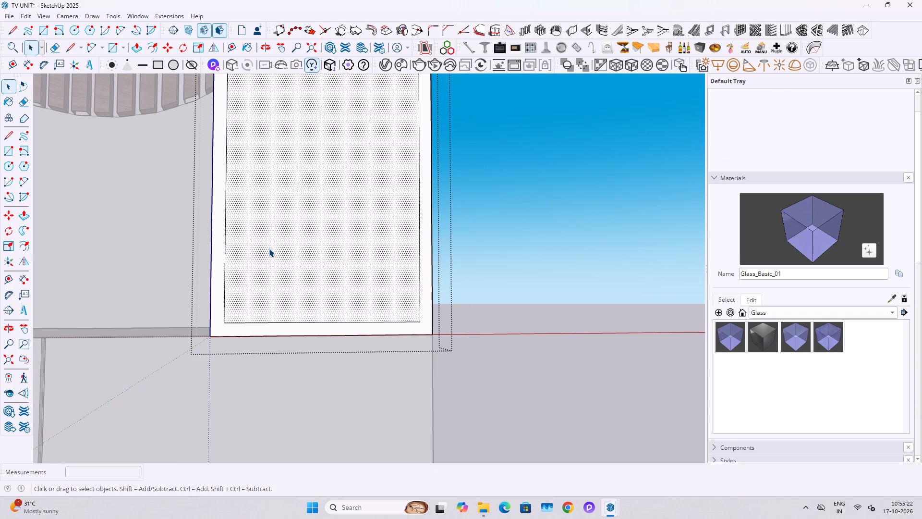
pyautogui.press('p')
pyautogui.click(269, 248)
pyautogui.moveTo(324, 210); pyautogui.dragTo(611, 293, button='middle')
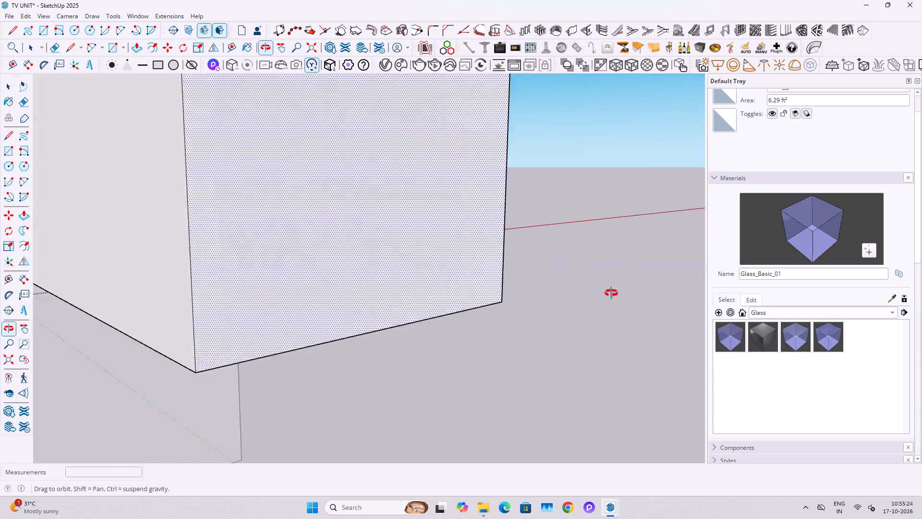
pyautogui.moveTo(611, 293); pyautogui.dragTo(682, 299, button='middle')
pyautogui.scroll(-20, 369, 283)
pyautogui.scroll(-2, 369, 283)
pyautogui.scroll(3, 198, 293)
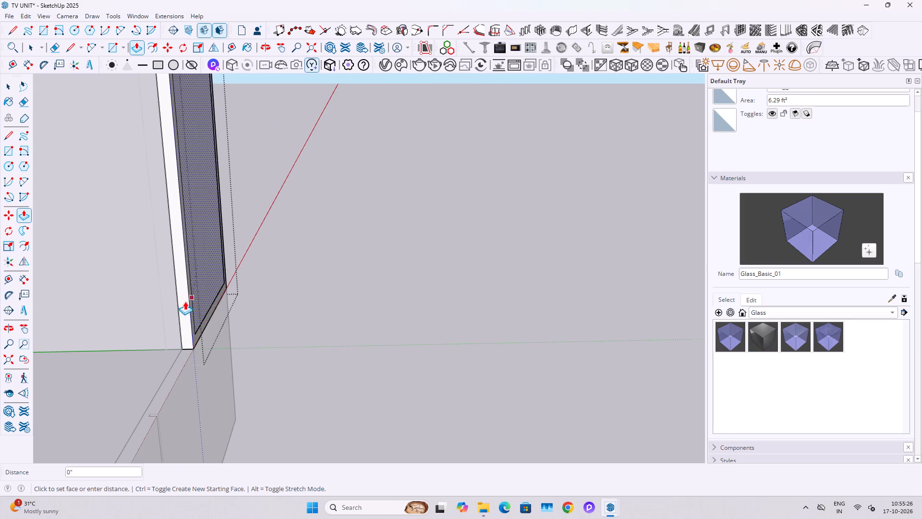
pyautogui.click(178, 308)
pyautogui.moveTo(193, 283); pyautogui.dragTo(0, 337, button='middle')
pyautogui.press('space')
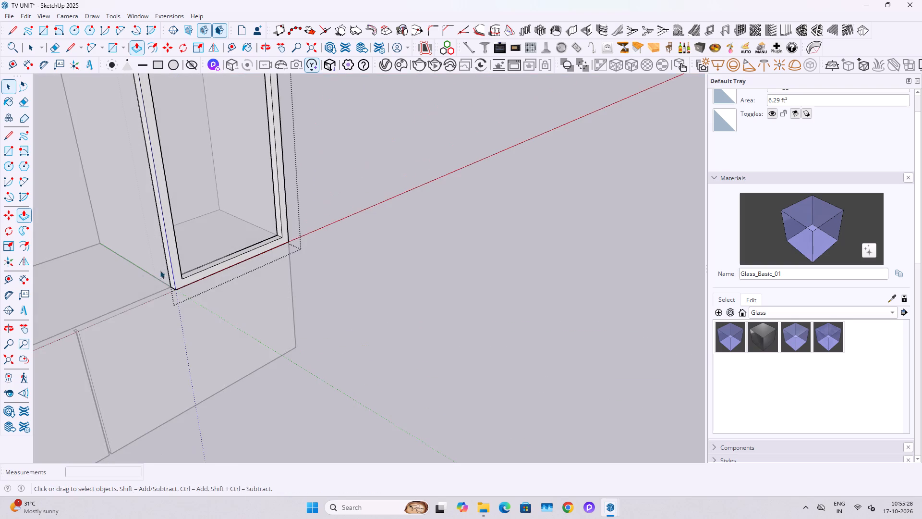
pyautogui.press('Escape')
pyautogui.click(191, 284)
pyautogui.doubleClick(186, 277)
pyautogui.press('Escape')
pyautogui.press('Escape')
# Draw a rectangle filling the door frame's opening, from its lower corner to the opposite upper corner, and make it a group.
pyautogui.click(194, 272)
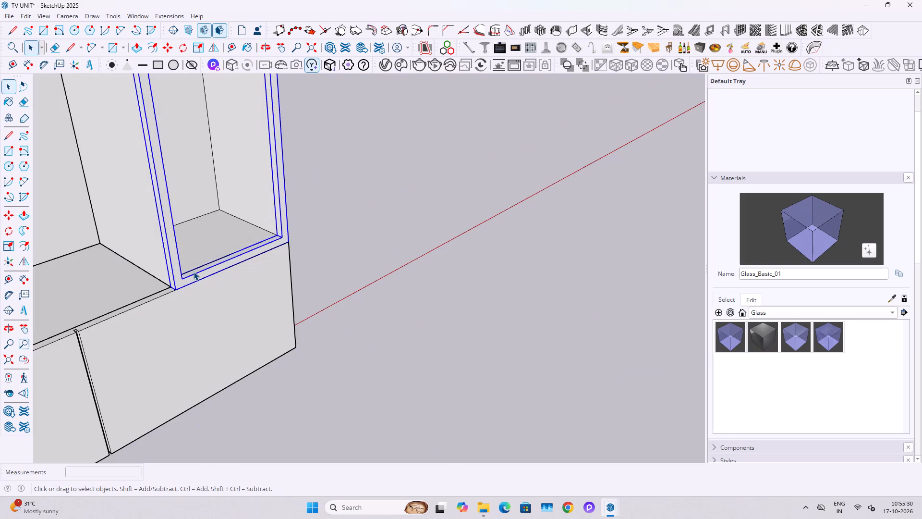
pyautogui.scroll(8, 194, 272)
pyautogui.press('r')
pyautogui.click(169, 286)
pyautogui.scroll(-13, 272, 200)
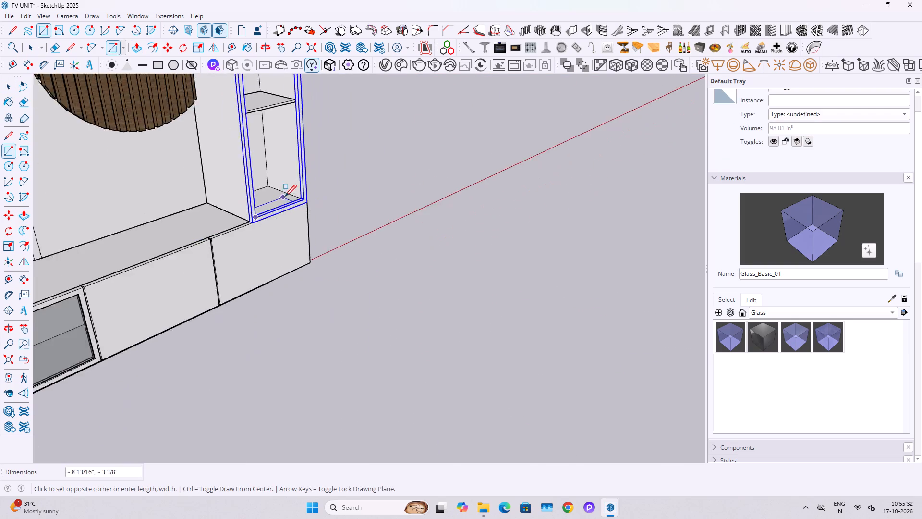
pyautogui.scroll(-7, 285, 198)
pyautogui.keyDown('shift'); pyautogui.moveTo(298, 159); pyautogui.dragTo(261, 319, button='middle'); pyautogui.keyUp('shift')
pyautogui.scroll(9, 300, 193)
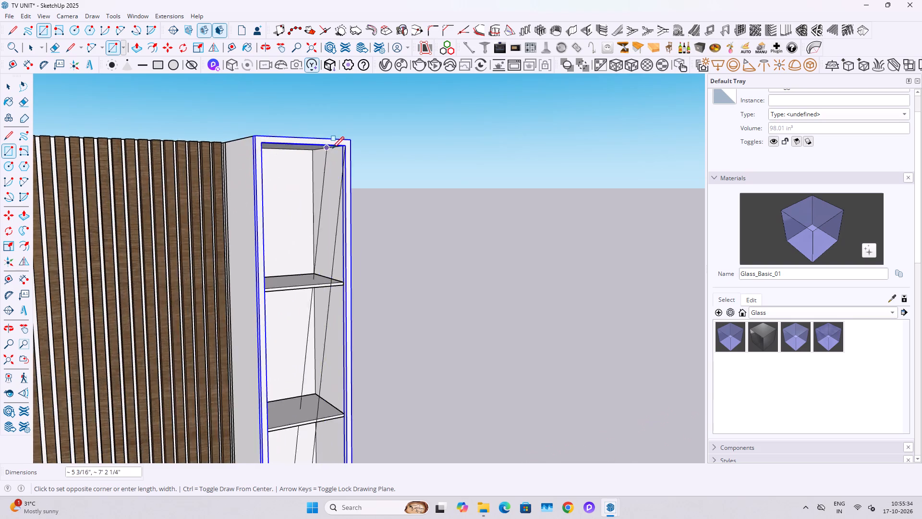
pyautogui.scroll(5, 332, 149)
pyautogui.click(352, 146)
pyautogui.press('space')
pyautogui.scroll(-7, 315, 163)
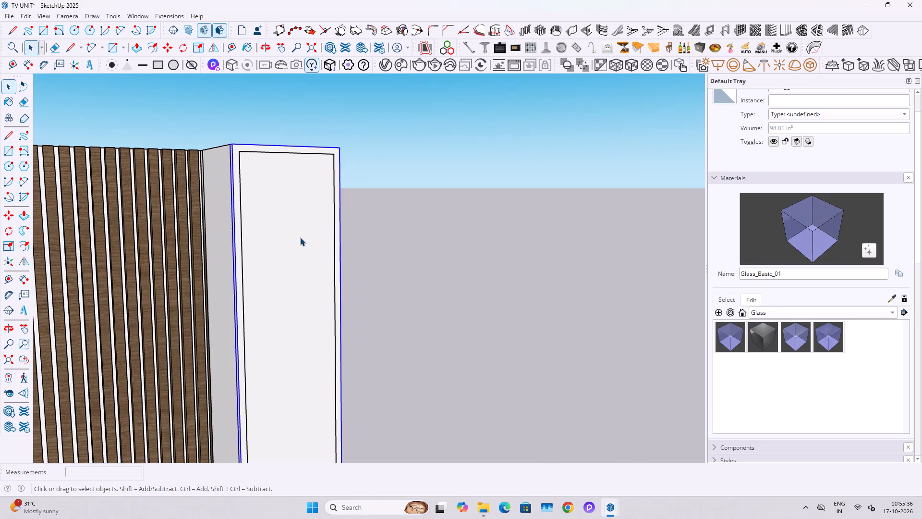
pyautogui.doubleClick(286, 259)
pyautogui.rightClick(287, 264)
pyautogui.click(318, 352)
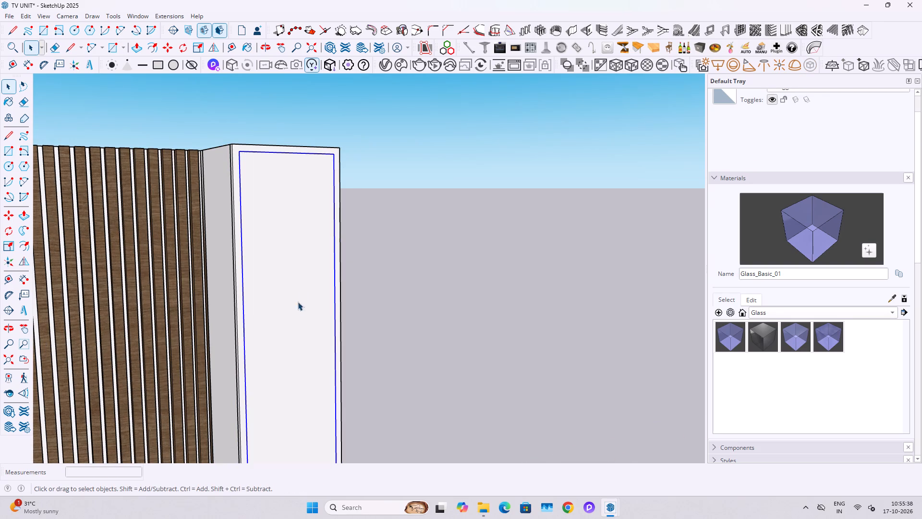
# Move the panel group back from the door's front face so it sits within the frame's depth.
pyautogui.moveTo(300, 294); pyautogui.dragTo(307, 255, button='middle')
pyautogui.keyDown('shift'); pyautogui.scroll(-1, 308, 278); pyautogui.keyUp('shift')
pyautogui.scroll(20, 311, 375)
pyautogui.scroll(2, 311, 375)
pyautogui.press('m')
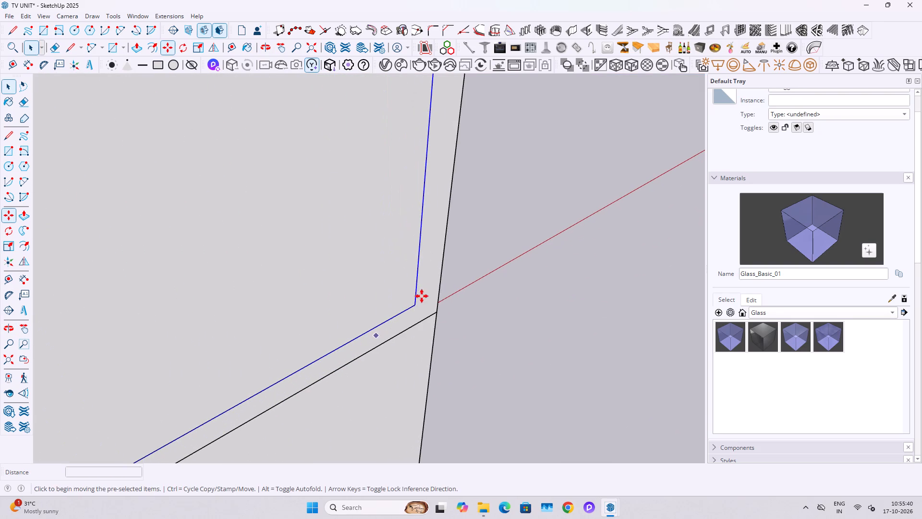
pyautogui.click(416, 301)
pyautogui.scroll(4, 391, 286)
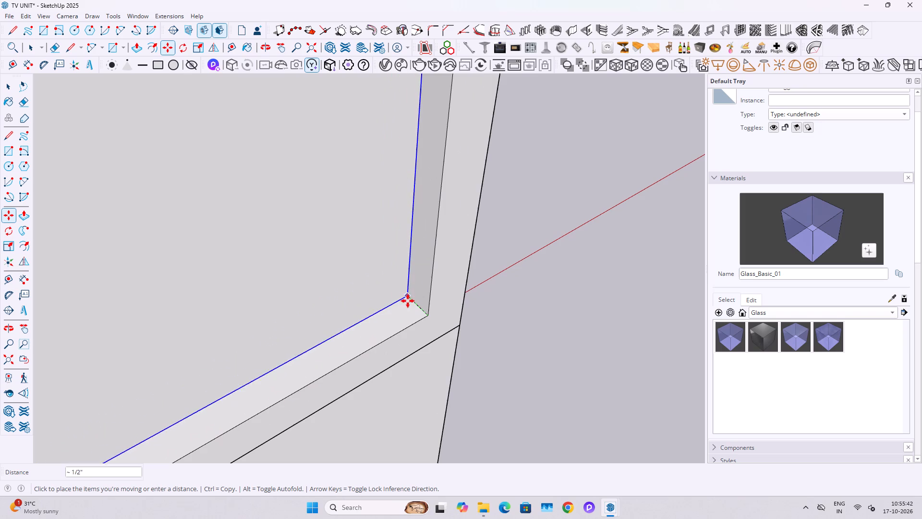
pyautogui.click(418, 305)
pyautogui.press('space')
# Paint the door panel with the Glass_Basic_01 material and clear the selection.
pyautogui.press('space')
pyautogui.click(832, 225)
pyautogui.click(361, 212)
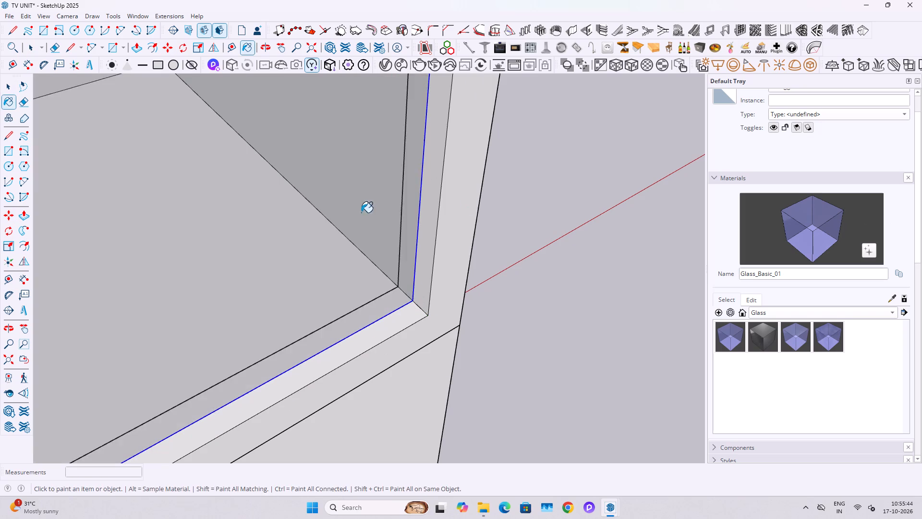
pyautogui.press('space')
pyautogui.scroll(-13, 360, 228)
pyautogui.press('Escape')
pyautogui.click(558, 336)
# Examine the whole TV unit alongside the reference image to compare finishes and remaining parts.
pyautogui.scroll(-15, 558, 335)
pyautogui.moveTo(444, 248); pyautogui.dragTo(352, 189, button='middle')
pyautogui.scroll(-7, 352, 189)
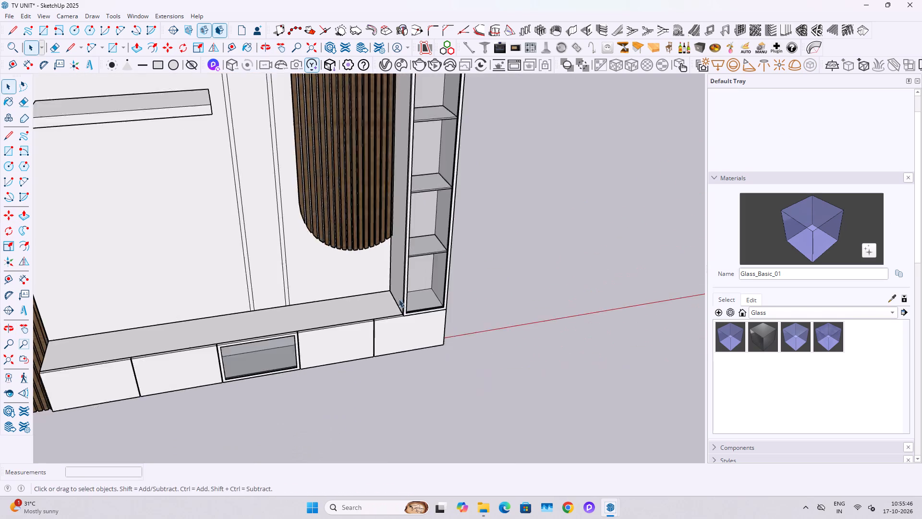
pyautogui.moveTo(383, 297); pyautogui.dragTo(352, 237, button='middle')
pyautogui.scroll(-6, 352, 229)
pyautogui.keyDown('shift'); pyautogui.moveTo(312, 276); pyautogui.dragTo(413, 279, button='middle'); pyautogui.keyUp('shift')
pyautogui.scroll(10, 159, 291)
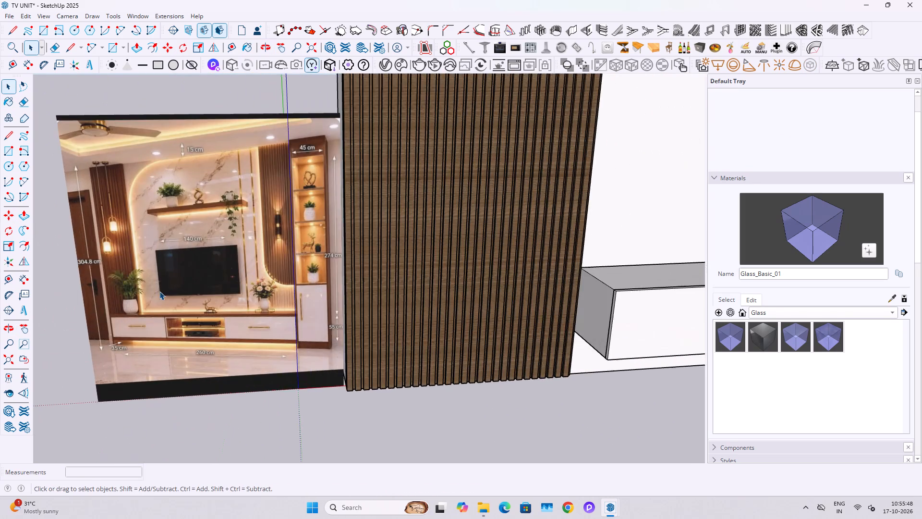
pyautogui.scroll(1, 159, 291)
pyautogui.scroll(-7, 159, 291)
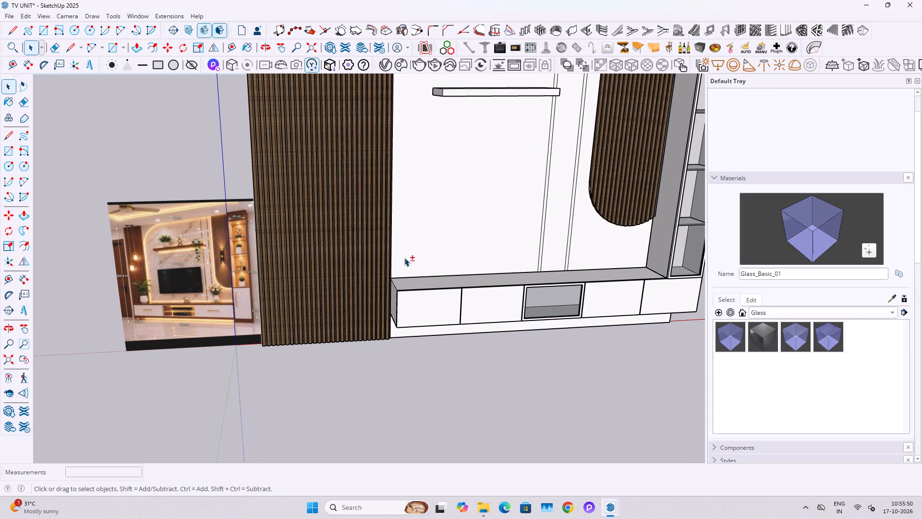
pyautogui.keyDown('shift'); pyautogui.moveTo(404, 259); pyautogui.dragTo(216, 273, button='middle'); pyautogui.keyUp('shift')
pyautogui.scroll(-13, 547, 388)
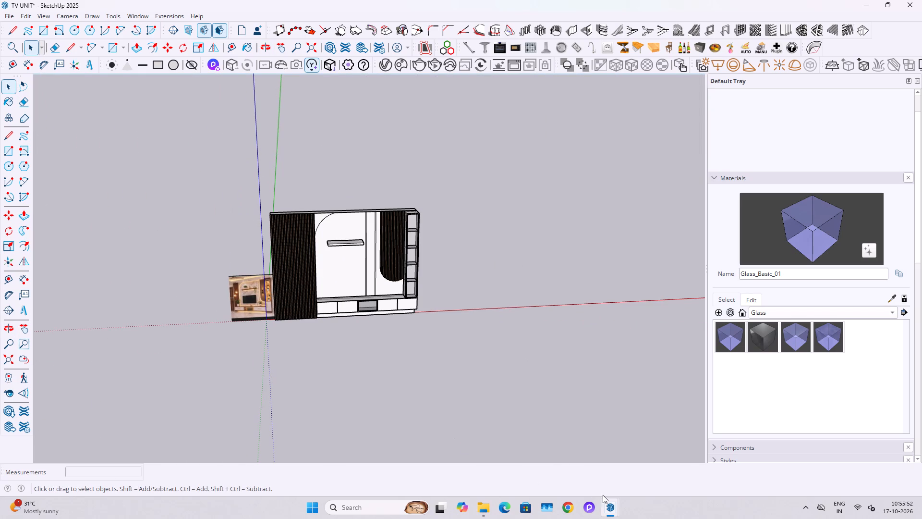
# Switch to the INTERIOR 3D model and draw a small swatch rectangle on the wall above the wooden door frame.
pyautogui.click(607, 506)
pyautogui.click(646, 466)
pyautogui.moveTo(347, 246); pyautogui.dragTo(346, 285, button='middle')
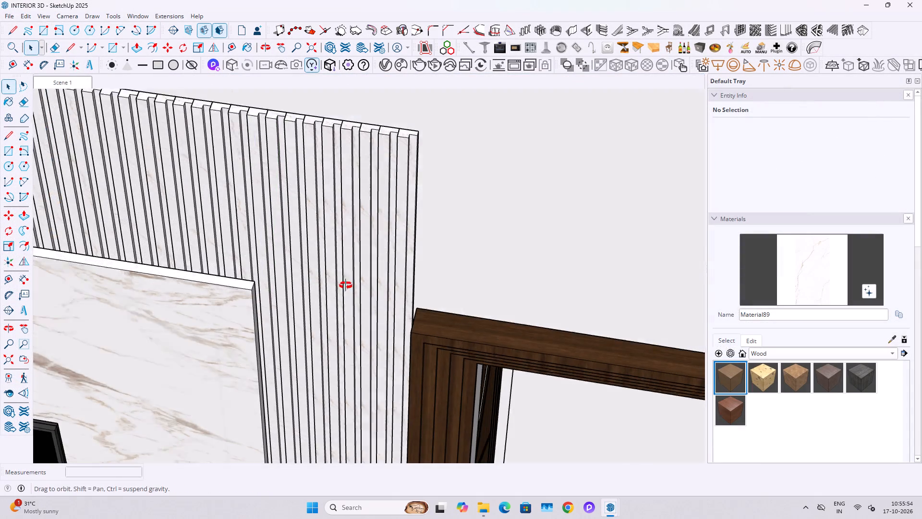
pyautogui.moveTo(346, 285); pyautogui.dragTo(346, 287, button='middle')
pyautogui.scroll(-3, 418, 253)
pyautogui.moveTo(378, 269); pyautogui.dragTo(403, 241, button='middle')
pyautogui.press('4')
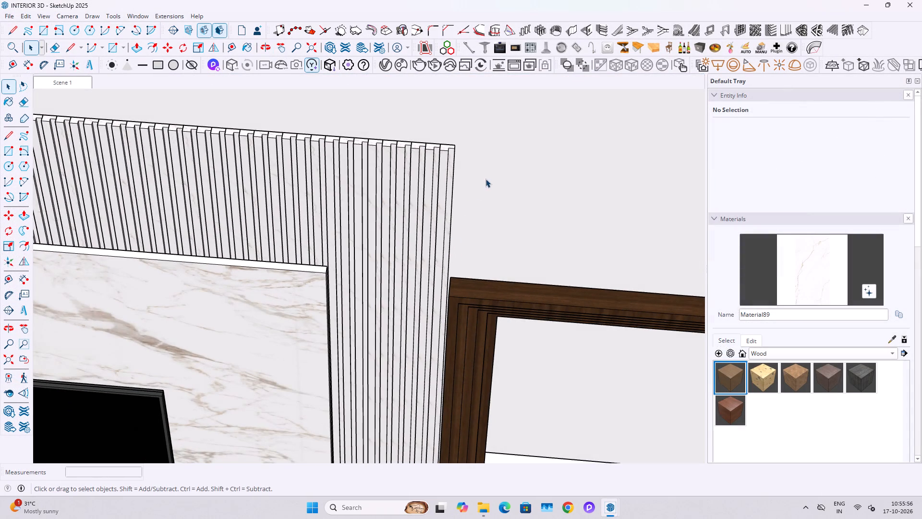
pyautogui.click(487, 177)
pyautogui.press('r')
pyautogui.click(502, 157)
pyautogui.click(577, 210)
pyautogui.press('space')
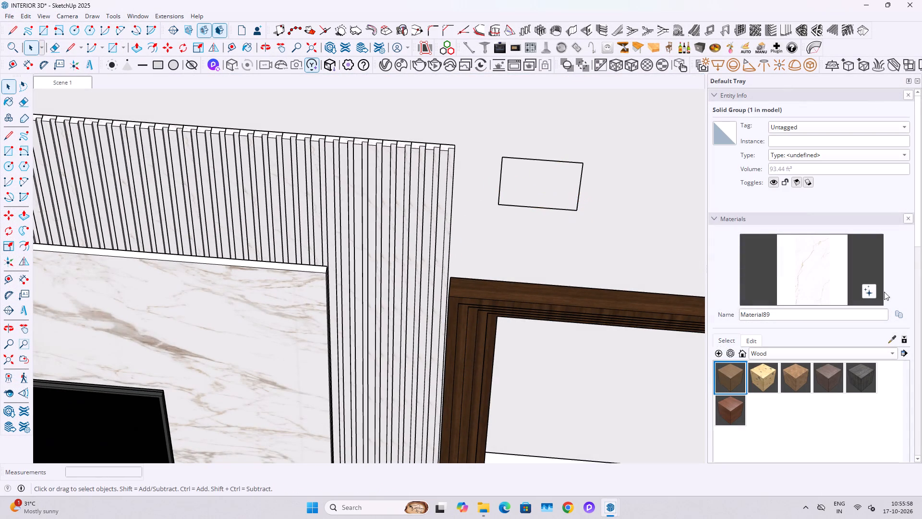
# Sample the marble material behind the TV, paint the swatch rectangle with it, and select the swatch.
pyautogui.click(889, 338)
pyautogui.click(155, 317)
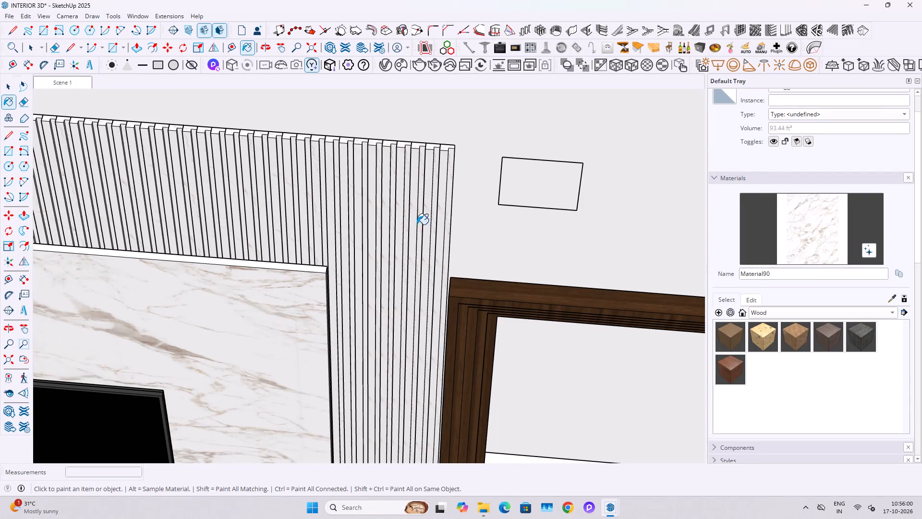
pyautogui.click(587, 171)
pyautogui.hotkey('ctrl', 'z')
pyautogui.click(533, 180)
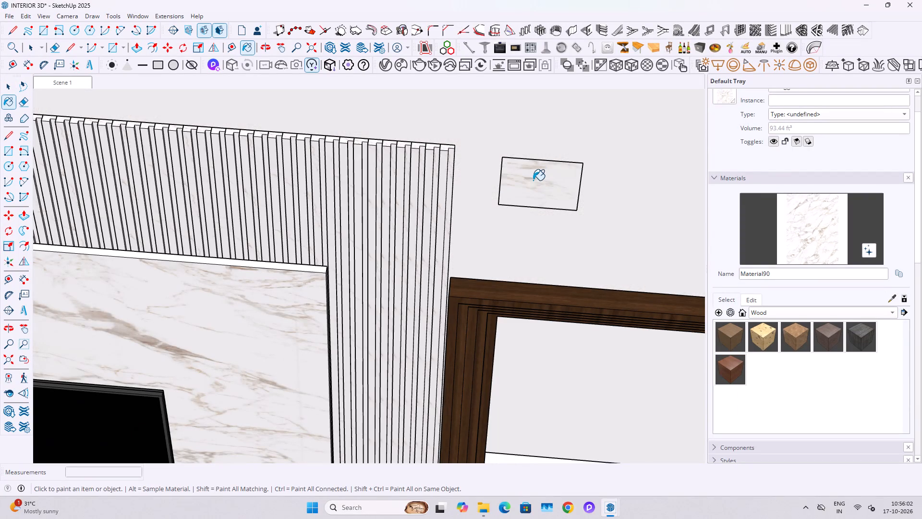
pyautogui.press('space')
pyautogui.doubleClick(524, 185)
# Draw a second wall swatch about 10 by 8 inches and paint it with the beige material sampled from the TV console.
pyautogui.scroll(-6, 355, 265)
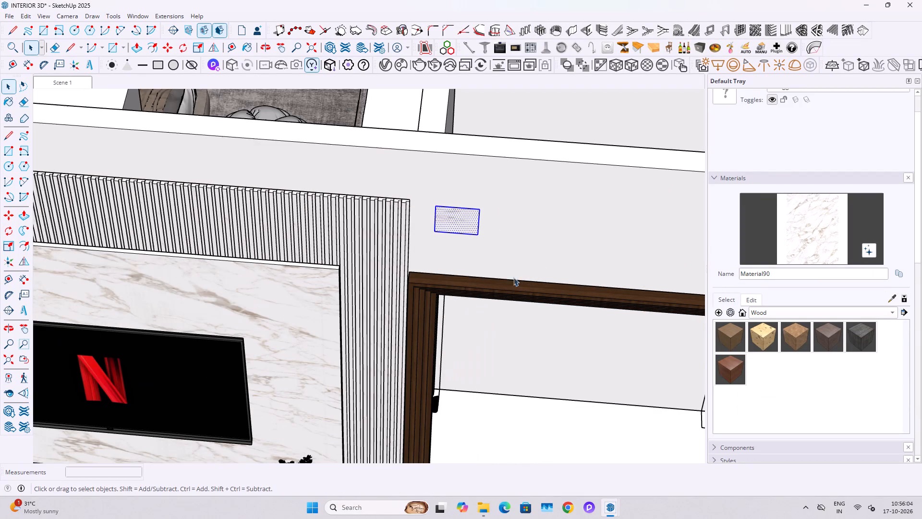
pyautogui.click(540, 243)
pyautogui.scroll(-4, 537, 235)
pyautogui.press('r')
pyautogui.moveTo(541, 223); pyautogui.dragTo(545, 227)
pyautogui.click(579, 248)
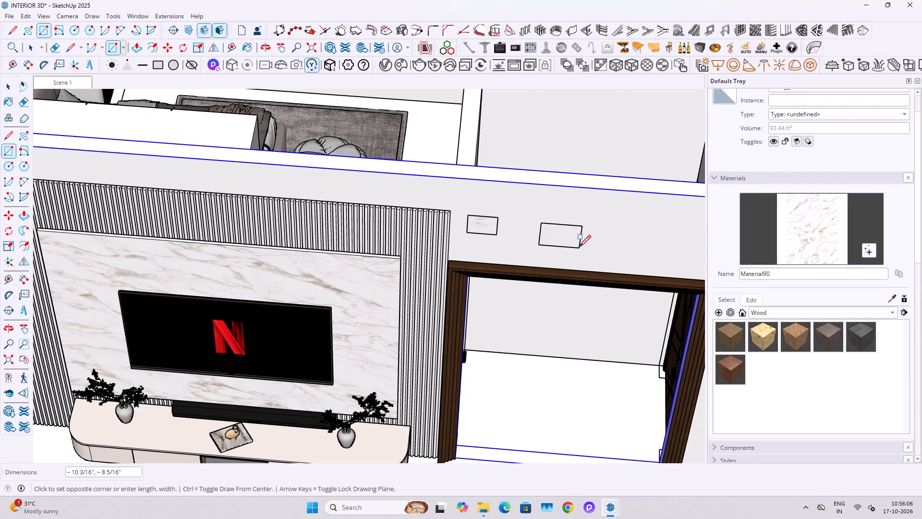
pyautogui.press('space')
pyautogui.click(886, 299)
pyautogui.click(254, 449)
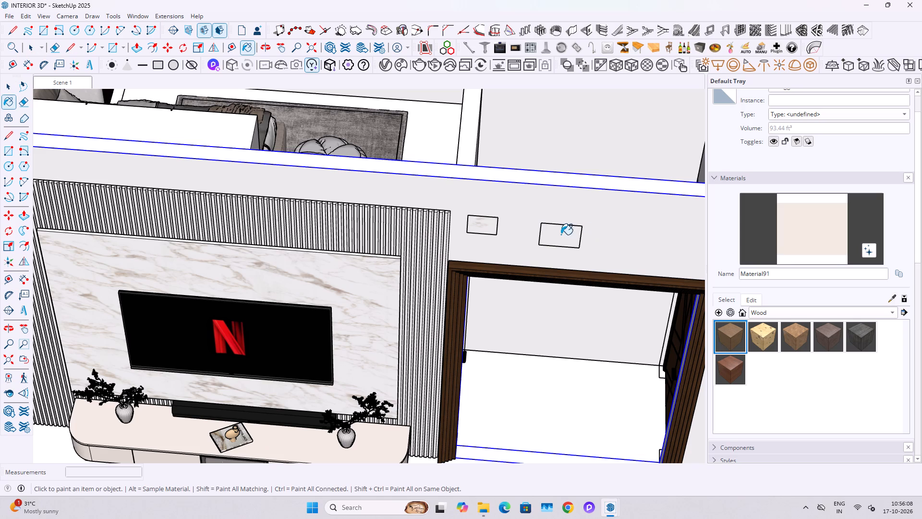
pyautogui.click(561, 233)
# Copy both material swatches into the TV UNIT model, placing them in front of the low cabinet.
pyautogui.press('space')
pyautogui.doubleClick(496, 222)
pyautogui.keyDown('ctrl'); pyautogui.doubleClick(551, 226); pyautogui.keyUp('ctrl')
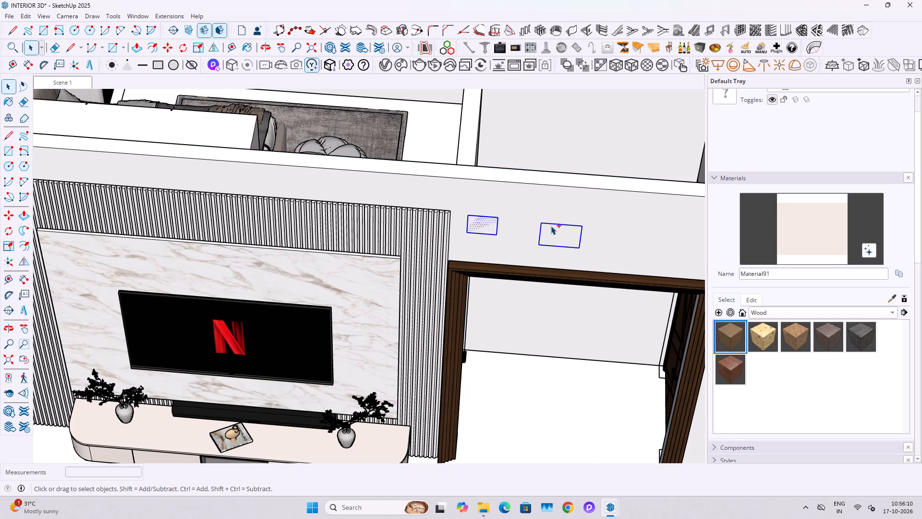
pyautogui.hotkey('ctrl', 'c')
pyautogui.click(606, 492)
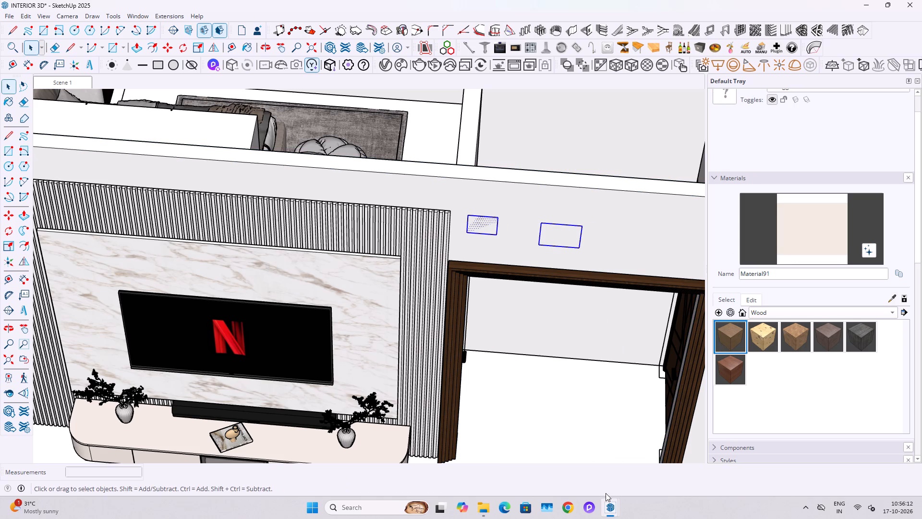
pyautogui.click(606, 501)
pyautogui.click(535, 451)
pyautogui.scroll(11, 408, 405)
pyautogui.hotkey('ctrl', 'v')
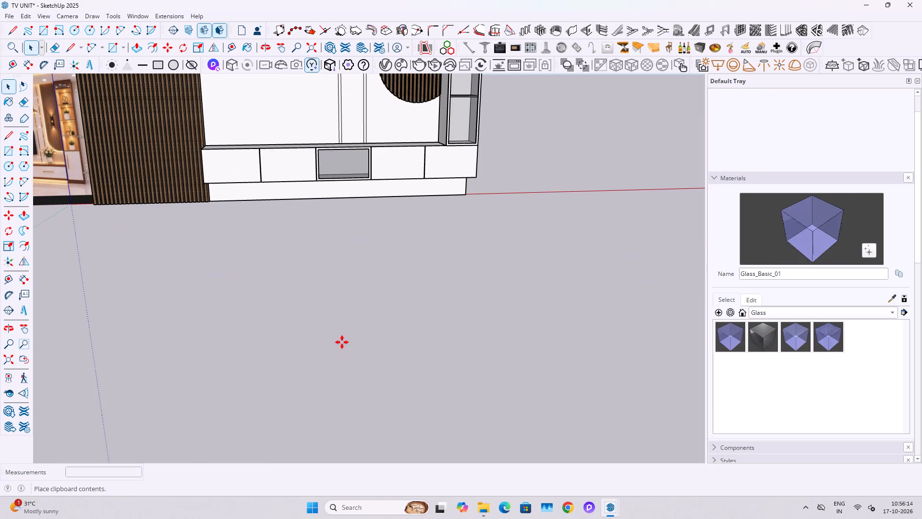
pyautogui.click(333, 317)
pyautogui.press('space')
pyautogui.click(516, 293)
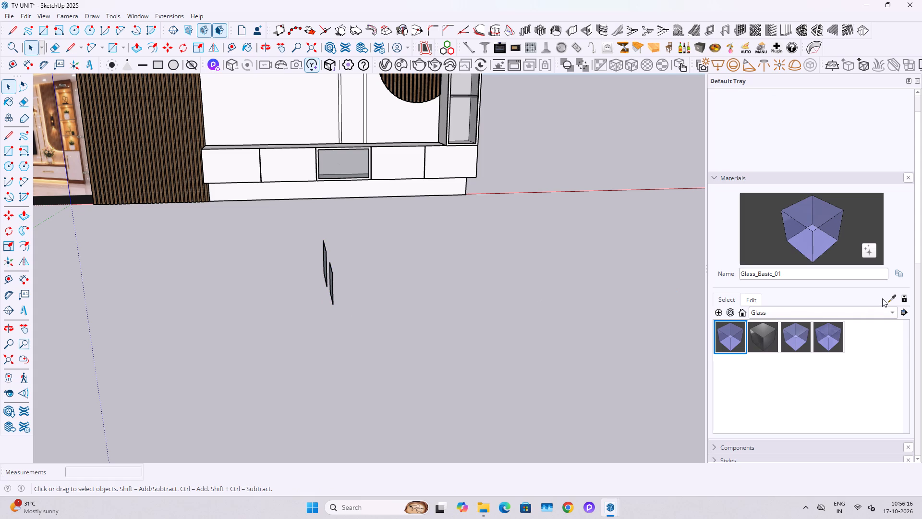
# Sample the marble material Material90 from the pasted swatch.
pyautogui.click(891, 297)
pyautogui.scroll(1, 301, 290)
pyautogui.moveTo(241, 291); pyautogui.dragTo(83, 256, button='middle')
pyautogui.scroll(3, 157, 242)
pyautogui.click(115, 201)
pyautogui.press('space')
# Open the back panel group and select its large front face.
pyautogui.moveTo(352, 202); pyautogui.dragTo(364, 360, button='middle')
pyautogui.doubleClick(402, 132)
pyautogui.click(411, 194)
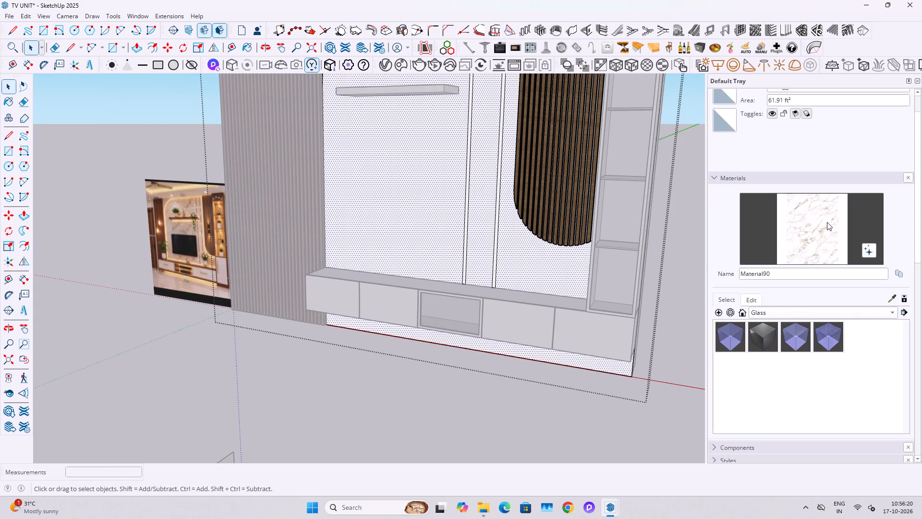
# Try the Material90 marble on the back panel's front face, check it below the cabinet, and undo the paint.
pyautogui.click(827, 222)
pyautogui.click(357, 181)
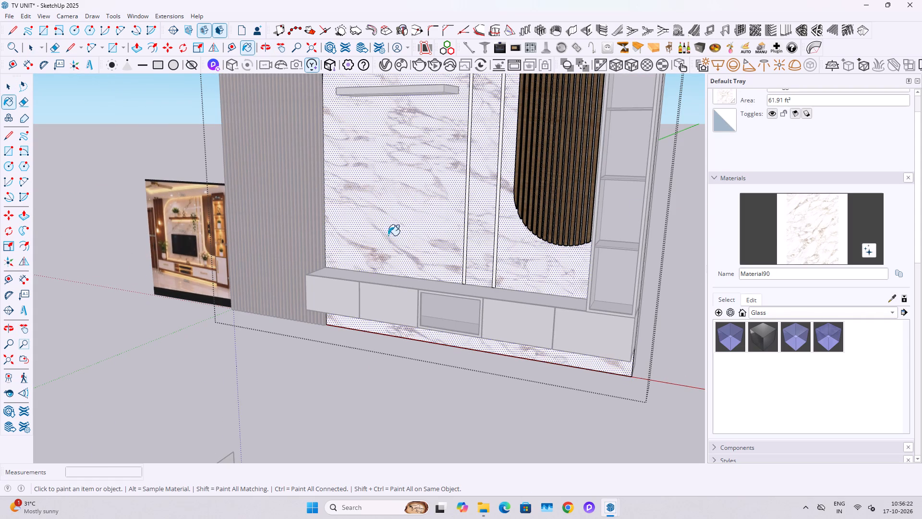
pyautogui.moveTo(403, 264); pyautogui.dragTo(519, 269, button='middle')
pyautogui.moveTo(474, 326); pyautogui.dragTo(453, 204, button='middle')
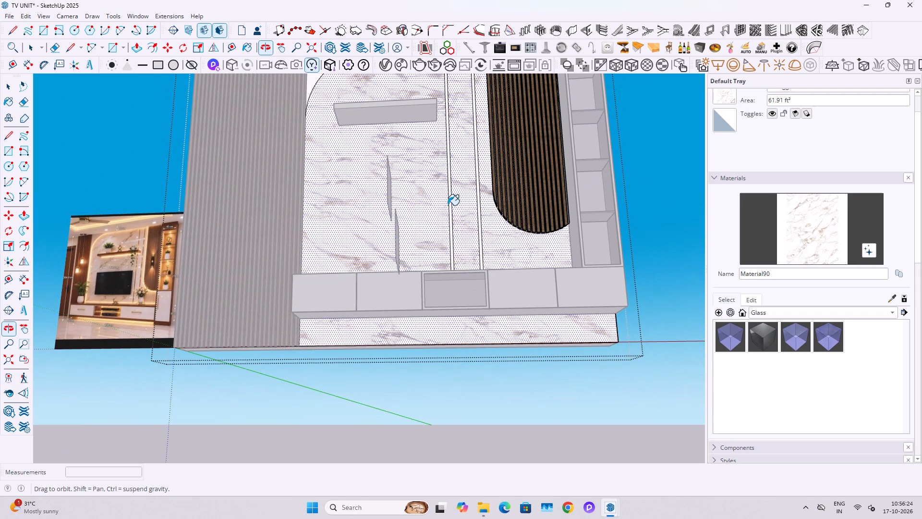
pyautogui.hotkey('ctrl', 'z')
# Push the back panel's bottom face up to the underside of the low cabinet.
pyautogui.moveTo(505, 297); pyautogui.dragTo(438, 187, button='middle')
pyautogui.press('space')
pyautogui.scroll(4, 691, 349)
pyautogui.press('space')
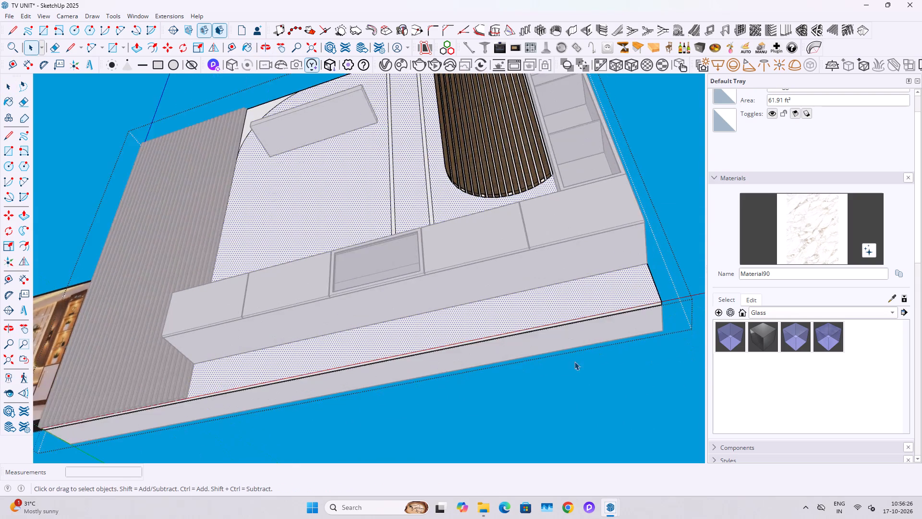
pyautogui.scroll(9, 574, 361)
pyautogui.click(464, 344)
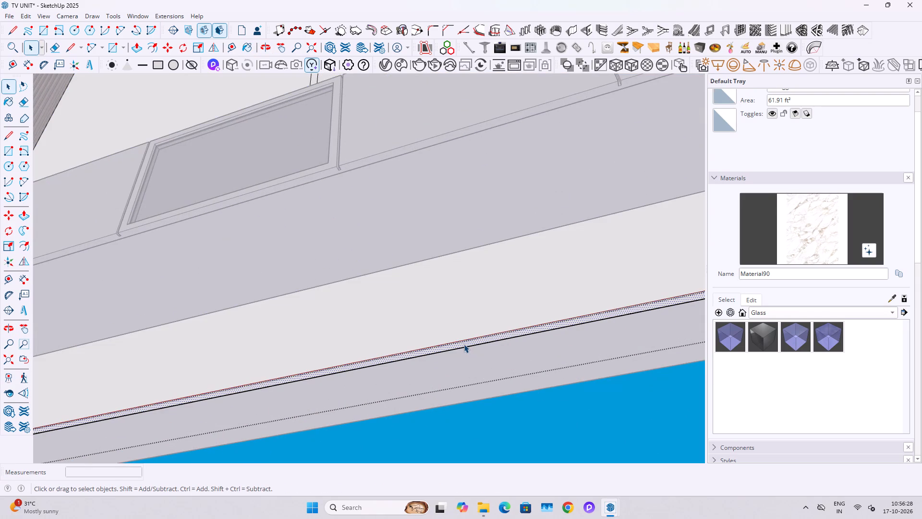
pyautogui.press('p')
pyautogui.click(464, 344)
pyautogui.click(489, 244)
pyautogui.press('space')
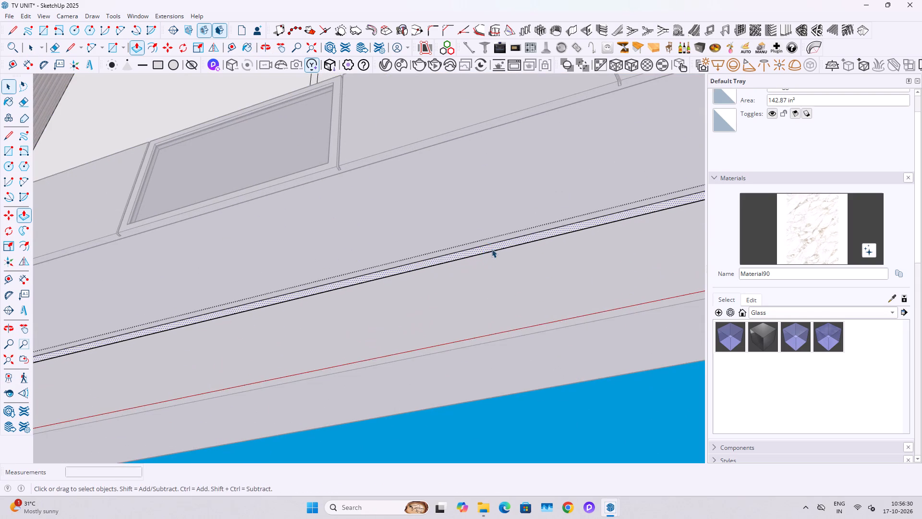
pyautogui.scroll(-7, 494, 258)
pyautogui.press('Escape')
# Paint the back panel's large front face and the corner area outside its arch with the Material90 marble.
pyautogui.moveTo(443, 259); pyautogui.dragTo(501, 364, button='middle')
pyautogui.scroll(-11, 496, 344)
pyautogui.doubleClick(418, 240)
pyautogui.click(385, 206)
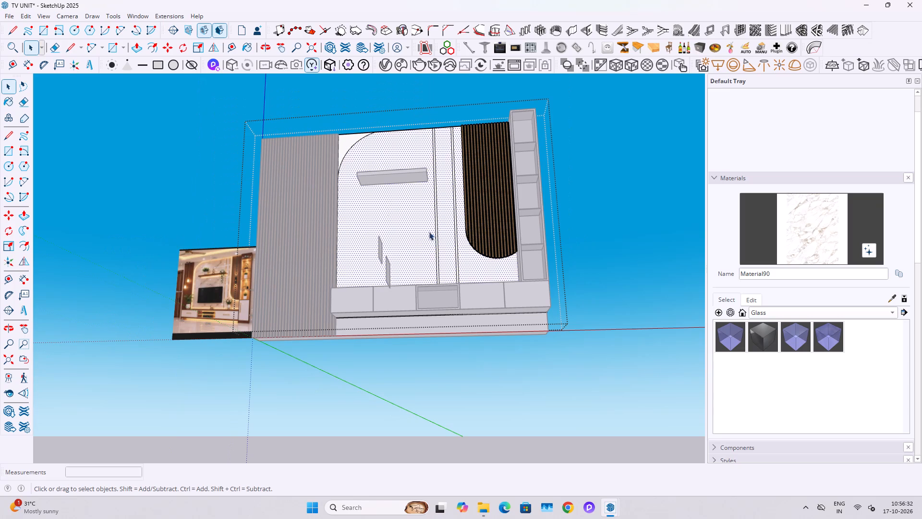
pyautogui.click(799, 231)
pyautogui.click(442, 226)
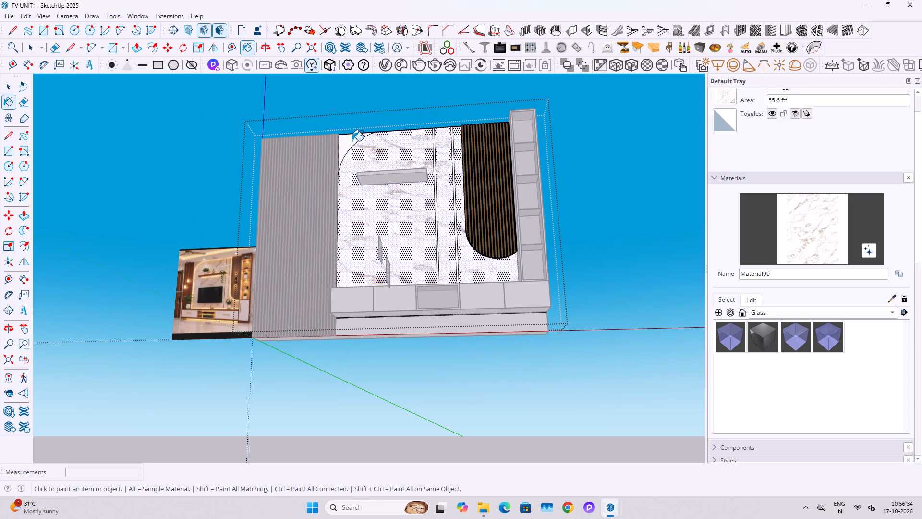
pyautogui.click(352, 140)
pyautogui.press('space')
pyautogui.press('Escape')
pyautogui.press('Escape')
pyautogui.moveTo(409, 210); pyautogui.dragTo(461, 309, button='middle')
# Sample the beige Material91 from its pasted swatch and paint the low cabinet's selected fronts with it.
pyautogui.scroll(7, 429, 236)
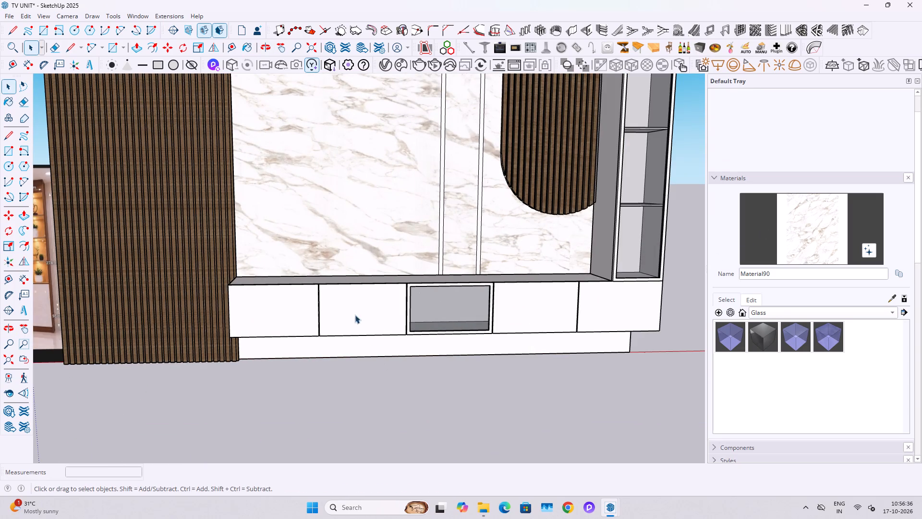
pyautogui.click(352, 305)
pyautogui.scroll(-13, 370, 287)
pyautogui.moveTo(516, 361); pyautogui.dragTo(389, 304, button='middle')
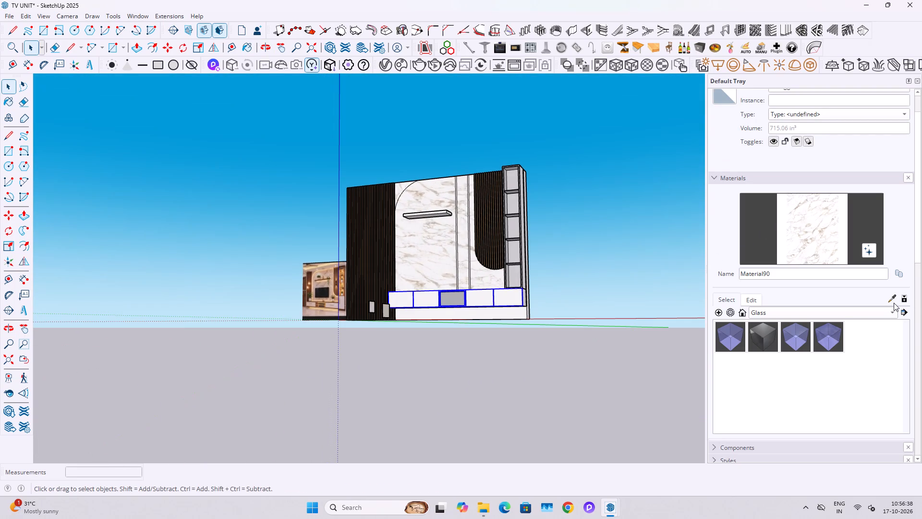
pyautogui.click(894, 302)
pyautogui.scroll(-5, 619, 328)
pyautogui.moveTo(411, 370); pyautogui.dragTo(222, 329, button='middle')
pyautogui.scroll(6, 340, 270)
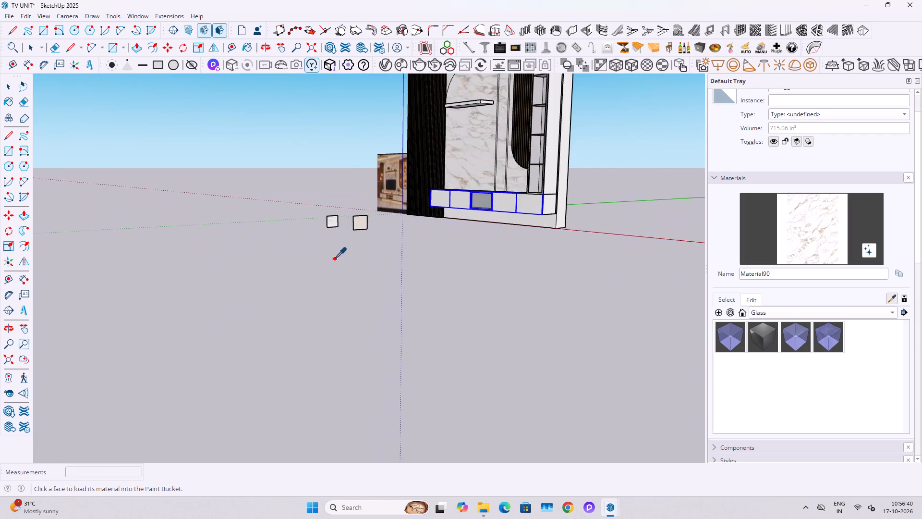
pyautogui.scroll(5, 334, 259)
pyautogui.click(387, 204)
pyautogui.keyDown('shift'); pyautogui.moveTo(406, 212); pyautogui.dragTo(233, 366, button='middle'); pyautogui.keyUp('shift')
pyautogui.click(510, 328)
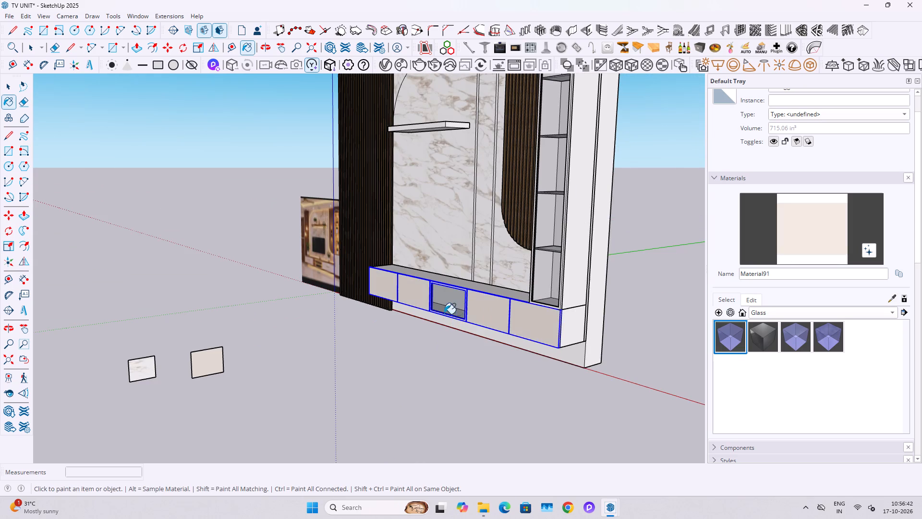
# Paint the low cabinet's body and the tall open shelf unit with the beige Material91.
pyautogui.moveTo(446, 317); pyautogui.dragTo(599, 402, button='middle')
pyautogui.scroll(4, 545, 288)
pyautogui.click(507, 262)
pyautogui.moveTo(555, 262); pyautogui.dragTo(689, 254, button='middle')
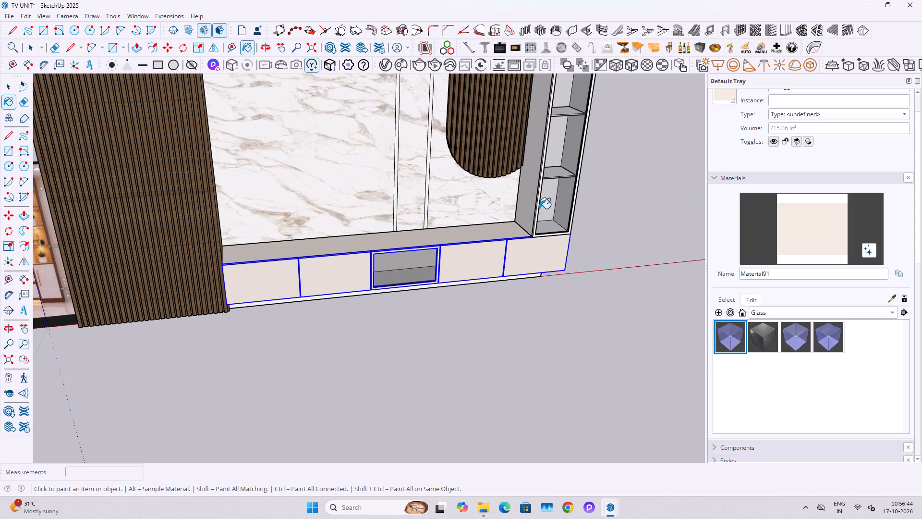
pyautogui.click(535, 204)
pyautogui.moveTo(506, 200); pyautogui.dragTo(232, 267, button='middle')
pyautogui.scroll(6, 564, 269)
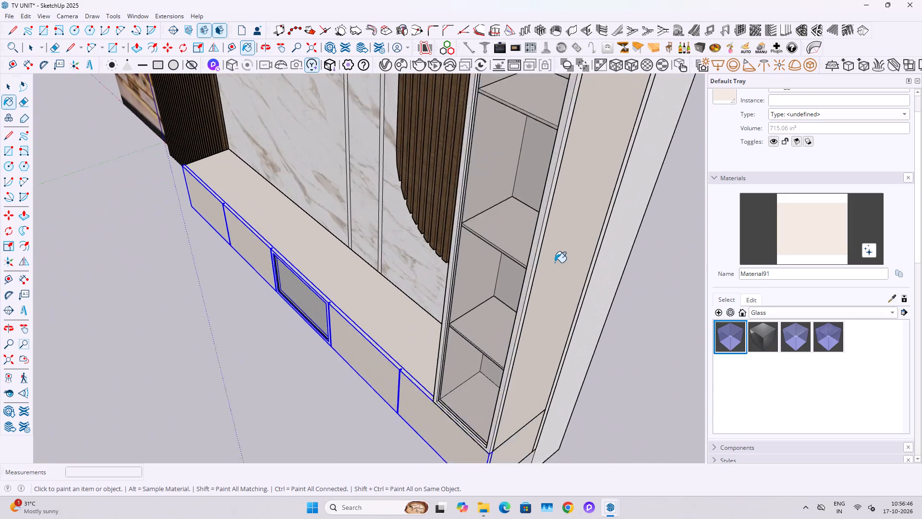
pyautogui.scroll(4, 555, 262)
pyautogui.scroll(-7, 499, 276)
# Open the tall shelf unit's front frame, select it, and paint it M08_Obsidian_Black from the Solid Colors collection.
pyautogui.press('space')
pyautogui.scroll(8, 499, 305)
pyautogui.tripleClick(502, 302)
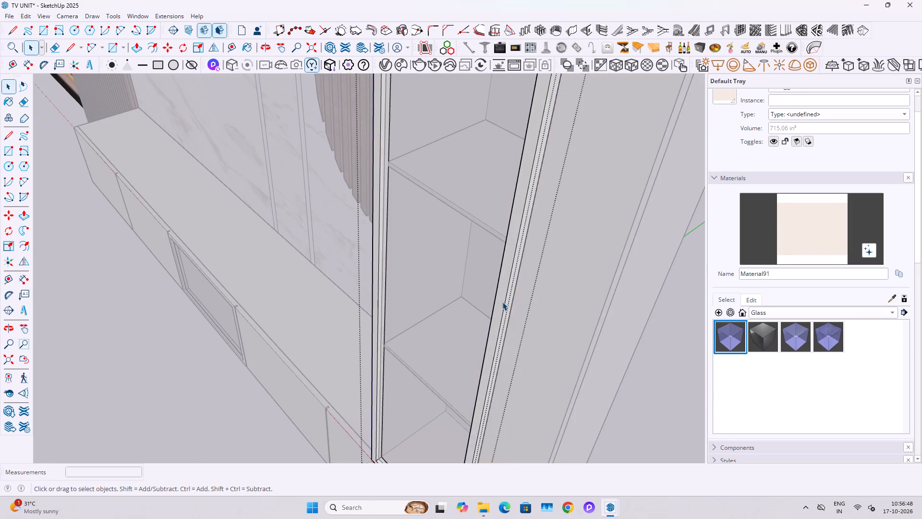
pyautogui.doubleClick(502, 302)
pyautogui.click(820, 314)
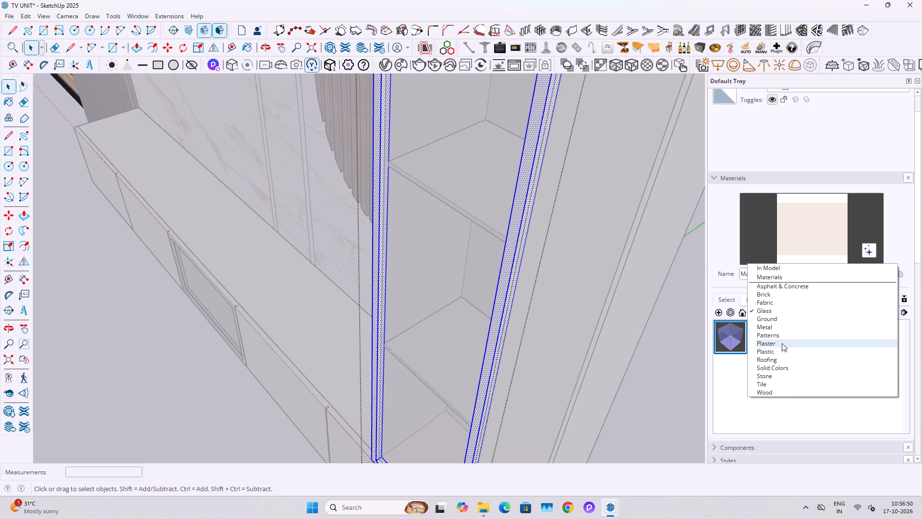
pyautogui.click(780, 368)
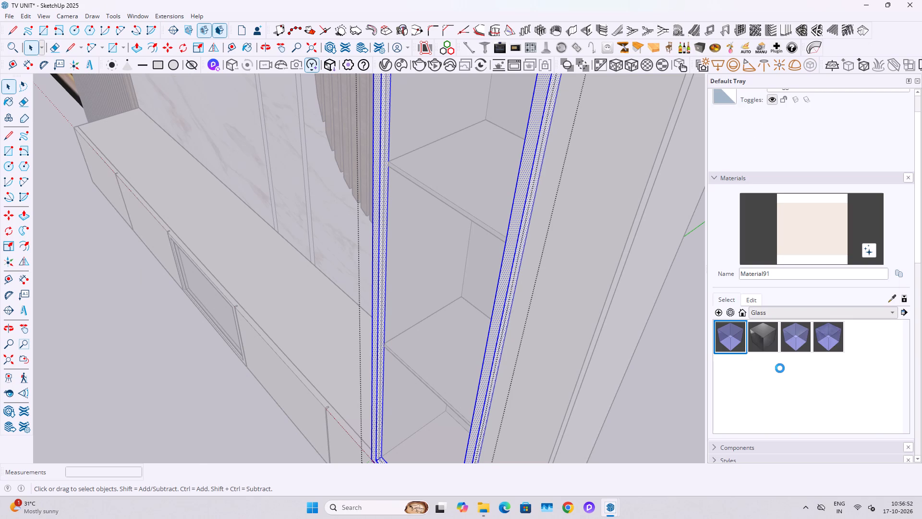
pyautogui.scroll(-16, 780, 368)
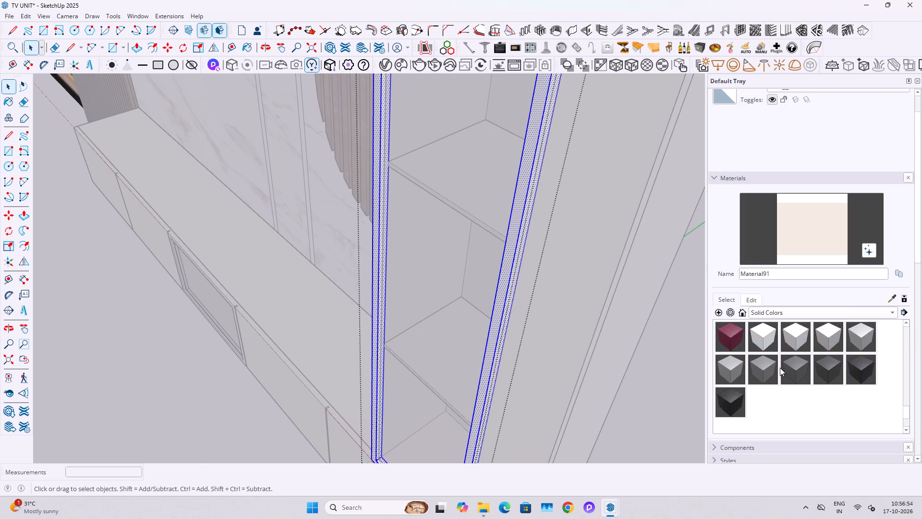
pyautogui.scroll(-5, 780, 368)
pyautogui.click(858, 341)
pyautogui.click(502, 316)
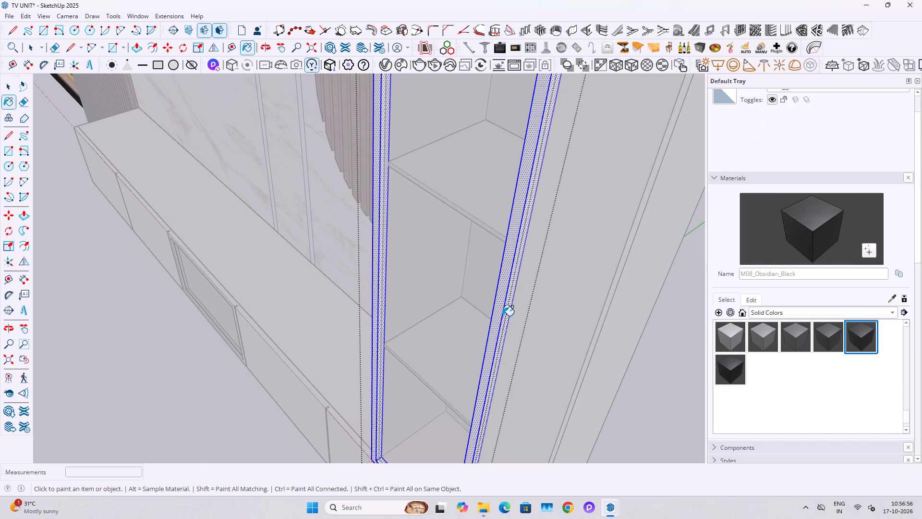
pyautogui.press('space')
pyautogui.press('Escape')
pyautogui.scroll(-13, 590, 311)
pyautogui.press('Escape')
pyautogui.press('Escape')
# Open the floating shelf group and push its front face back 3 inches.
pyautogui.moveTo(485, 327); pyautogui.dragTo(631, 210, button='middle')
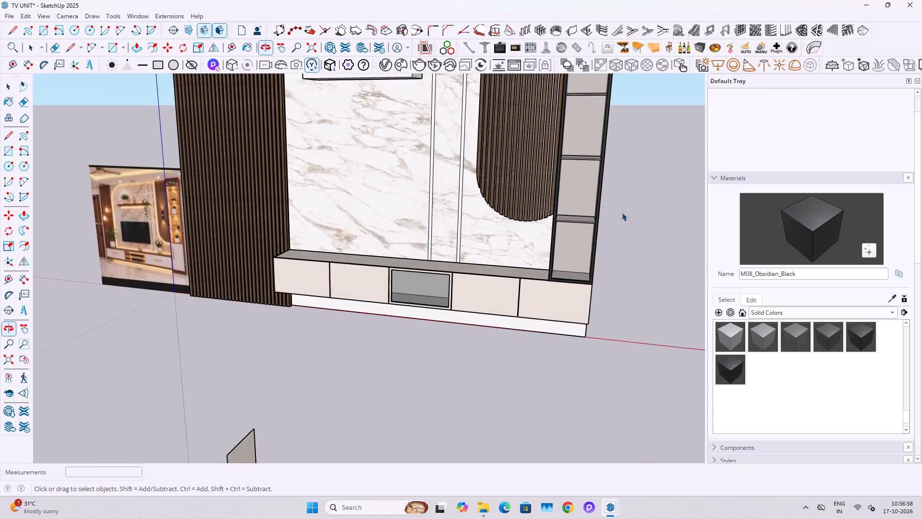
pyautogui.scroll(-6, 617, 215)
pyautogui.keyDown('shift'); pyautogui.moveTo(549, 239); pyautogui.dragTo(620, 291, button='middle'); pyautogui.keyUp('shift')
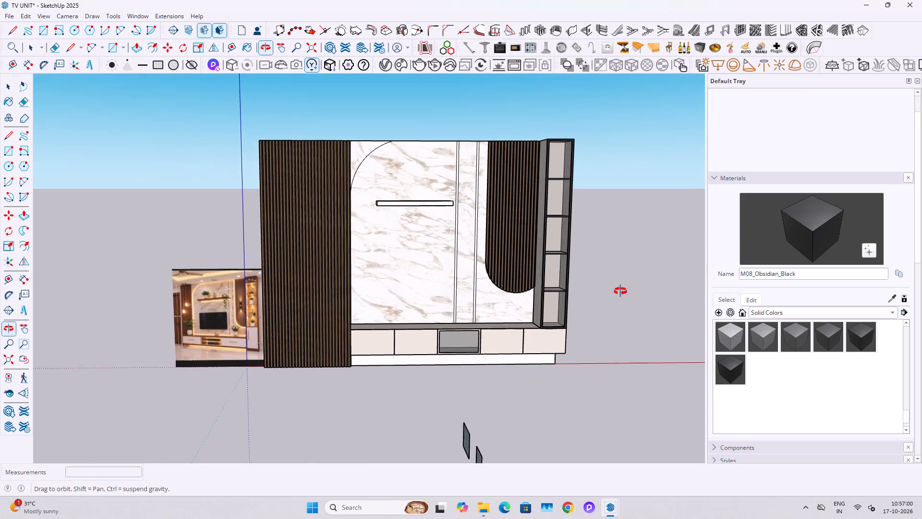
pyautogui.keyDown('shift'); pyautogui.moveTo(620, 291); pyautogui.dragTo(621, 291, button='middle'); pyautogui.keyUp('shift')
pyautogui.scroll(9, 466, 214)
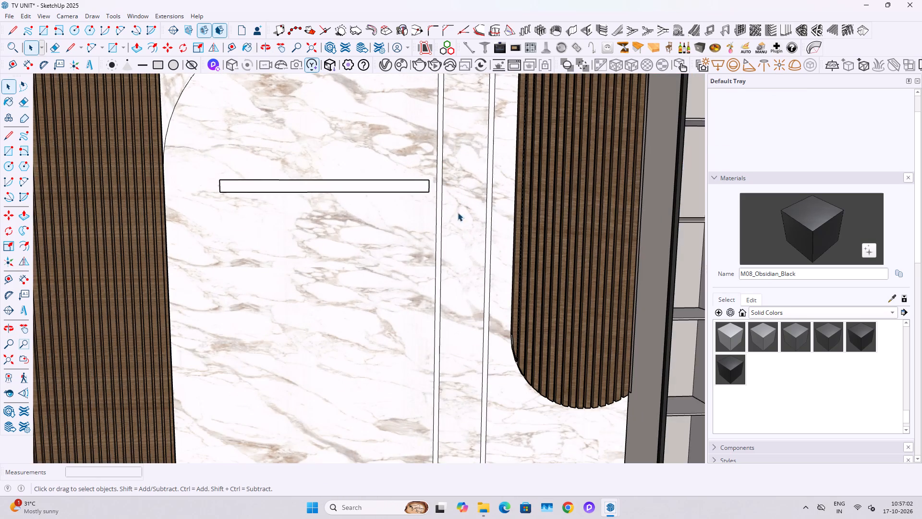
pyautogui.doubleClick(407, 186)
pyautogui.moveTo(412, 198); pyautogui.dragTo(324, 312, button='middle')
pyautogui.scroll(3, 433, 237)
pyautogui.click(403, 202)
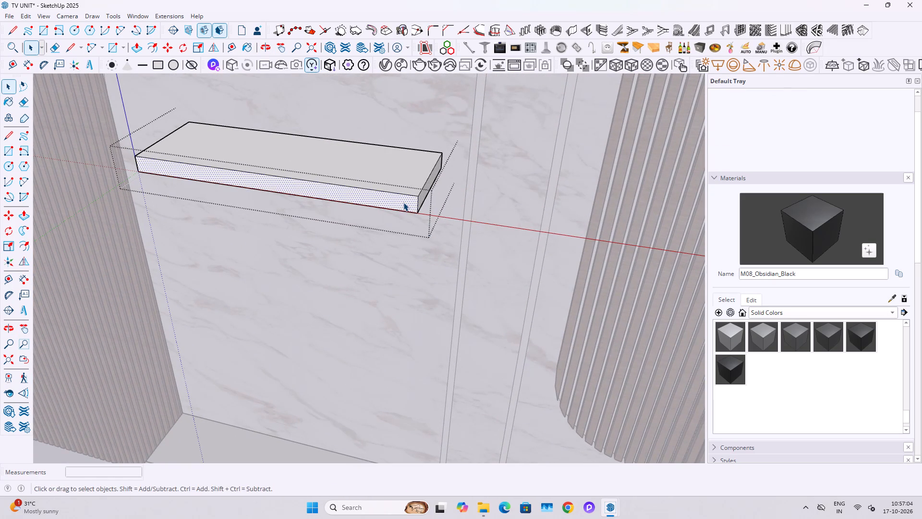
pyautogui.press('p')
pyautogui.click(403, 202)
pyautogui.write('3"')
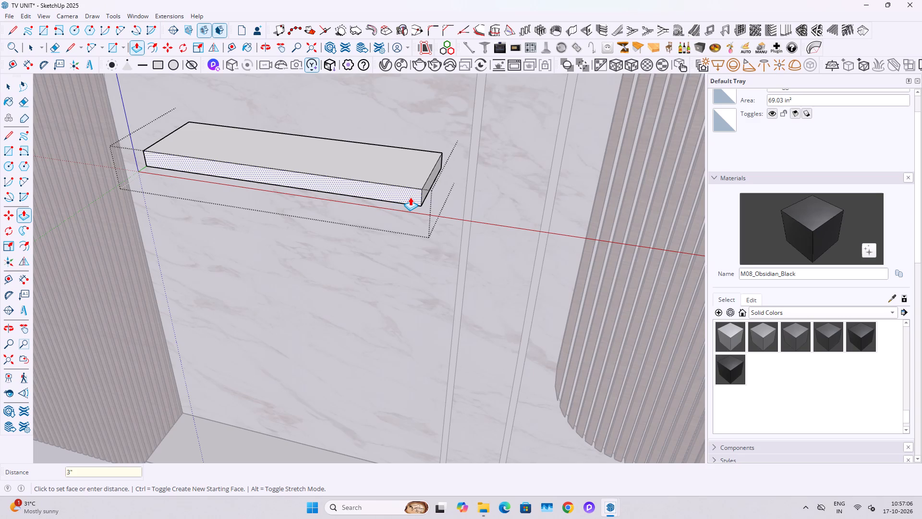
pyautogui.press('Return')
pyautogui.click(434, 181)
pyautogui.press('space')
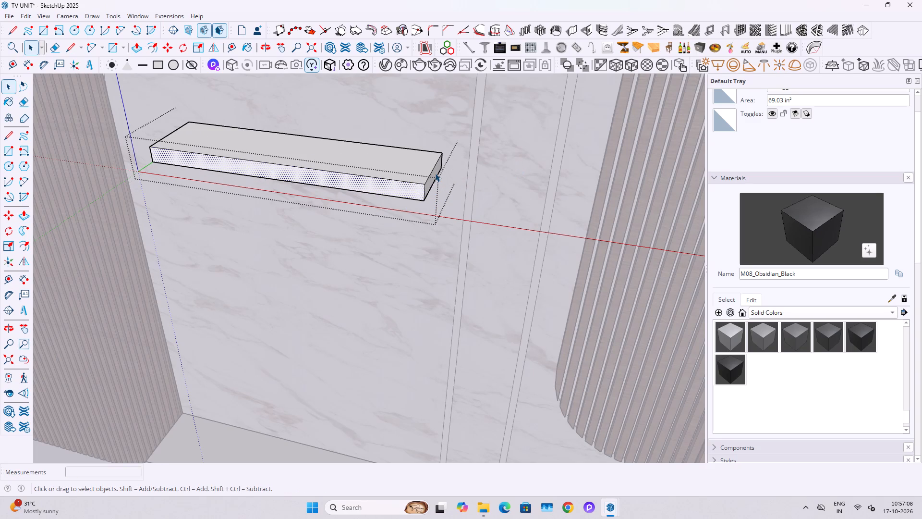
# Extend the floating shelf's end face toward the arched fluted panel by about 1' 3/4".
pyautogui.click(435, 173)
pyautogui.press('p')
pyautogui.click(435, 173)
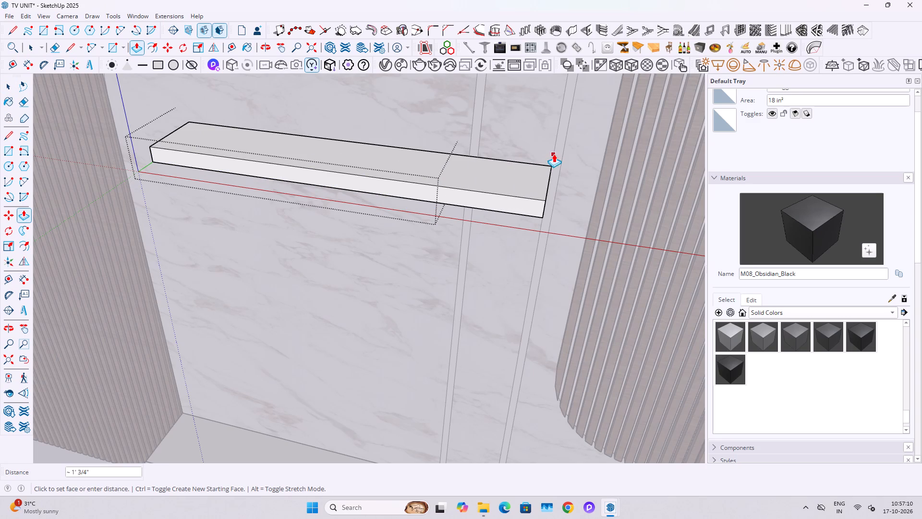
pyautogui.click(554, 153)
pyautogui.press('space')
pyautogui.scroll(-6, 532, 209)
pyautogui.press('Escape')
# Sample the Plywood_01_1K wood from the arched fluted panel and paint the floating shelf with it.
pyautogui.moveTo(505, 242); pyautogui.dragTo(589, 154, button='middle')
pyautogui.scroll(-5, 580, 163)
pyautogui.moveTo(505, 206); pyautogui.dragTo(495, 186, button='middle')
pyautogui.click(891, 293)
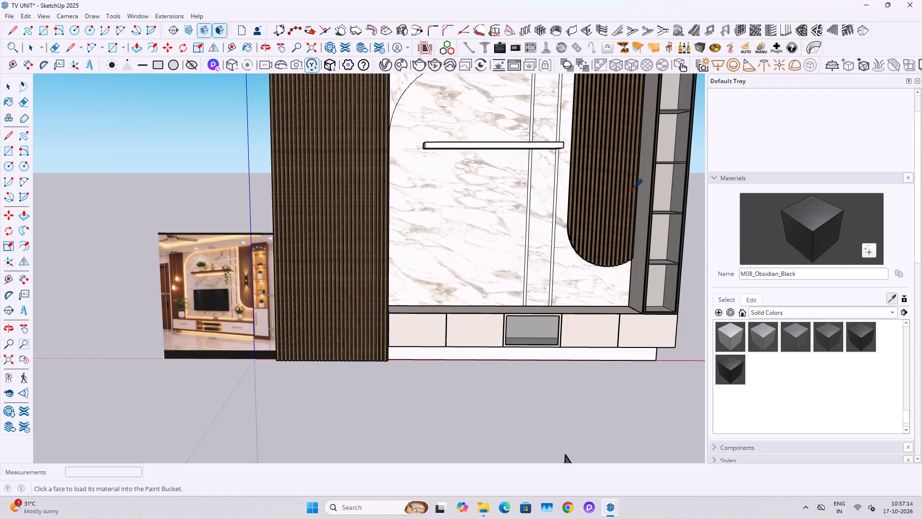
pyautogui.click(616, 185)
pyautogui.click(550, 143)
pyautogui.press('space')
pyautogui.press('Escape')
# Save the TV UNIT model.
pyautogui.scroll(-5, 477, 184)
pyautogui.click(525, 355)
pyautogui.moveTo(512, 348); pyautogui.dragTo(506, 346, button='middle')
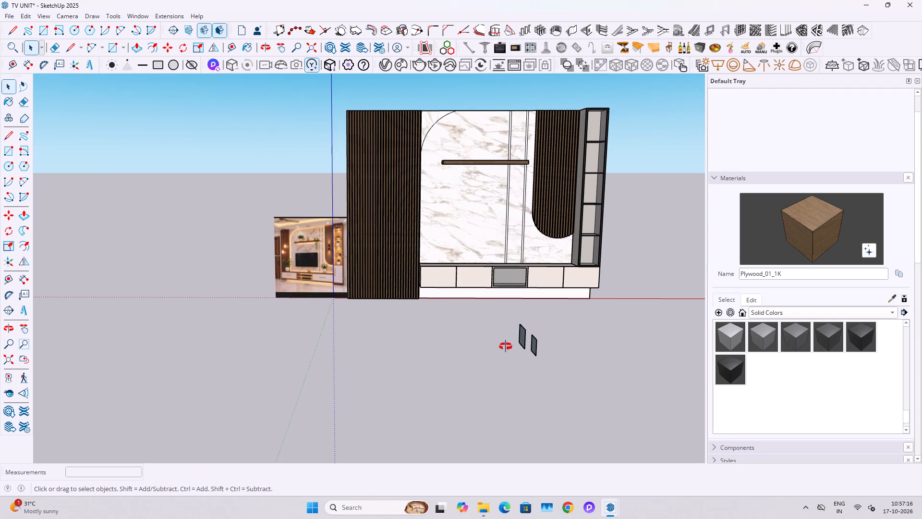
pyautogui.moveTo(506, 346); pyautogui.dragTo(473, 338, button='middle')
pyautogui.scroll(4, 497, 292)
pyautogui.keyDown('shift'); pyautogui.moveTo(505, 239); pyautogui.dragTo(513, 367, button='middle'); pyautogui.keyUp('shift')
pyautogui.keyDown('shift'); pyautogui.moveTo(562, 330); pyautogui.dragTo(558, 314, button='middle'); pyautogui.keyUp('shift')
pyautogui.hotkey('ctrl', 's')
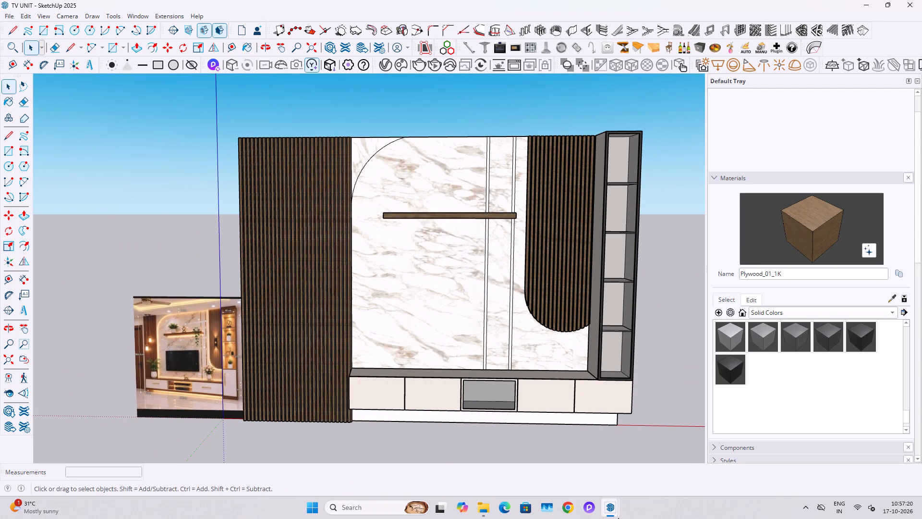
# Switch to the INTERIOR 3D model and copy the wall-mounted television.
pyautogui.click(621, 508)
pyautogui.click(612, 505)
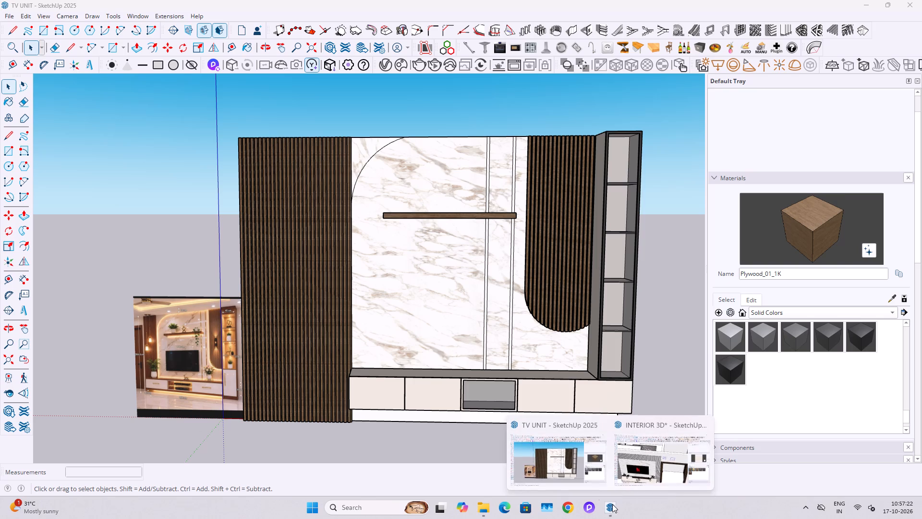
pyautogui.click(661, 463)
pyautogui.click(241, 320)
pyautogui.keyDown('ctrl'); pyautogui.tripleClick(241, 321); pyautogui.keyUp('ctrl')
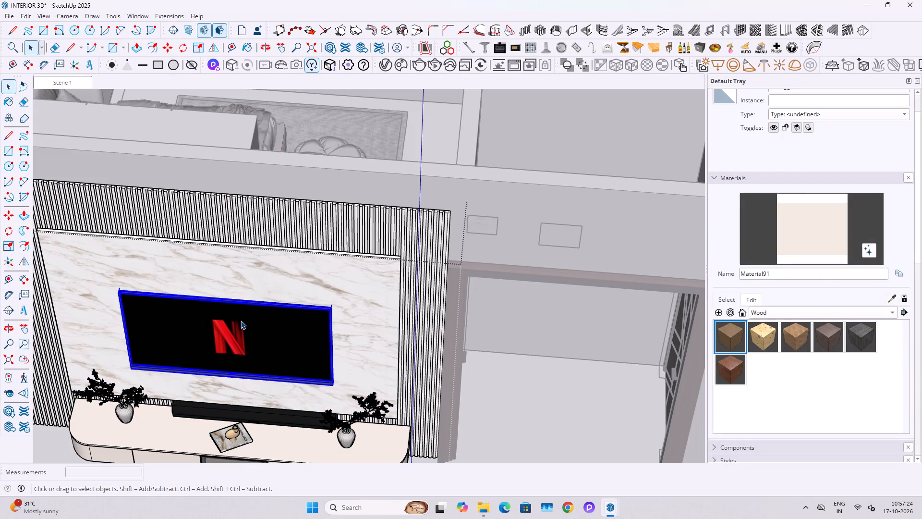
pyautogui.hotkey('ctrl', 'c')
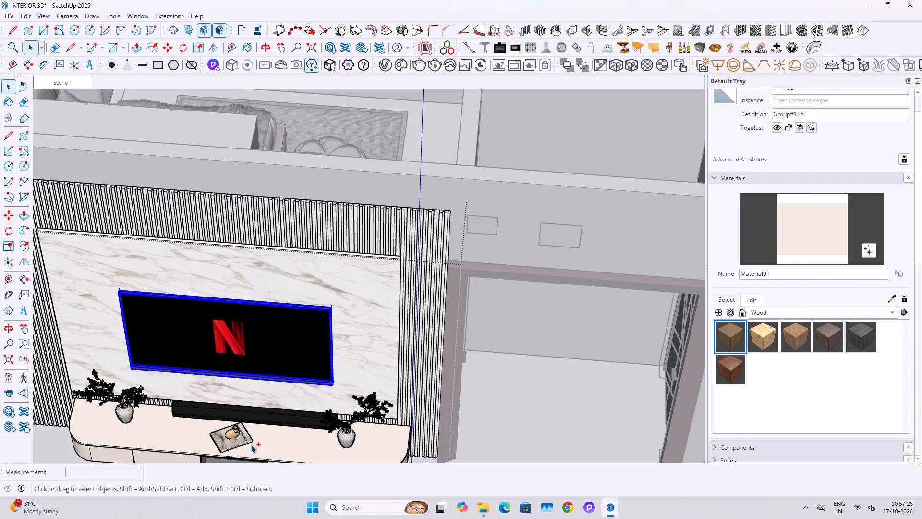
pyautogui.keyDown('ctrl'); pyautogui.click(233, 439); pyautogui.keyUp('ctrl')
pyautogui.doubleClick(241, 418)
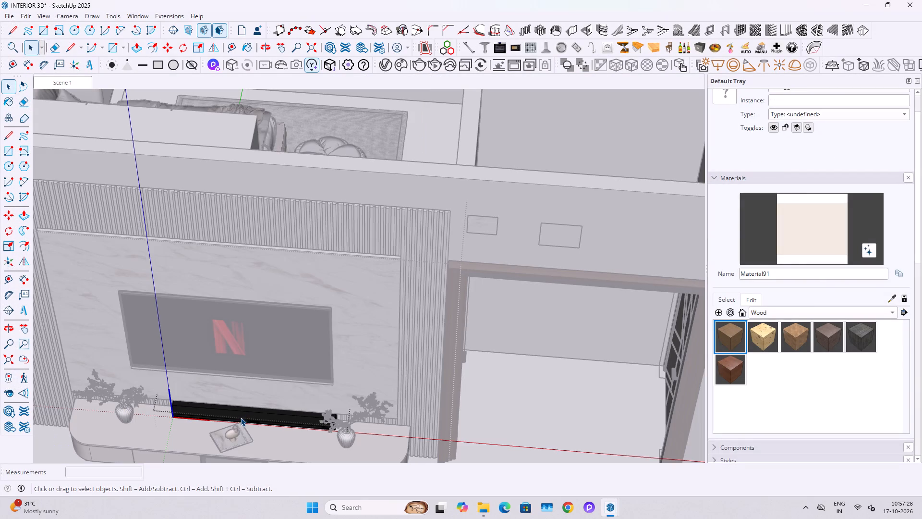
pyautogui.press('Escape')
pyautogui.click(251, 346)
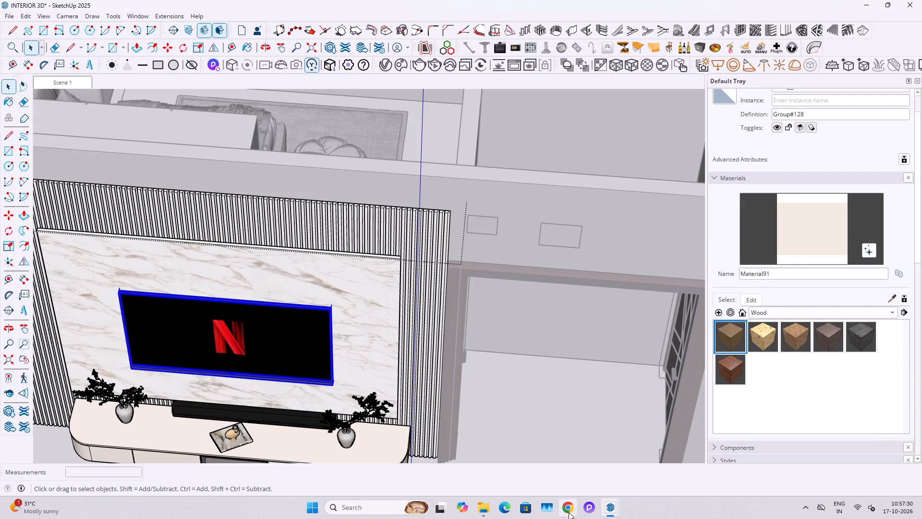
# Switch back to the TV UNIT model and paste the television in front of the wall unit.
pyautogui.click(607, 511)
pyautogui.click(543, 490)
pyautogui.click(538, 476)
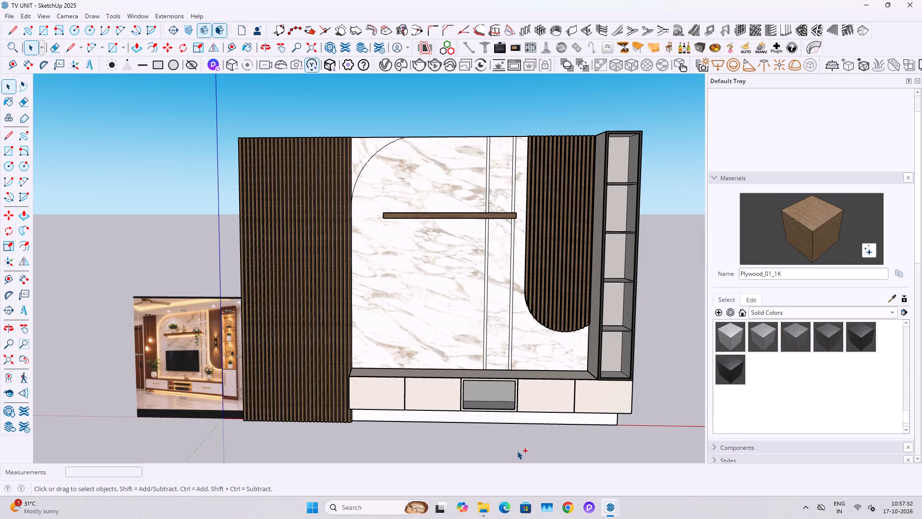
pyautogui.hotkey('ctrl', 'v')
pyautogui.scroll(-11, 491, 420)
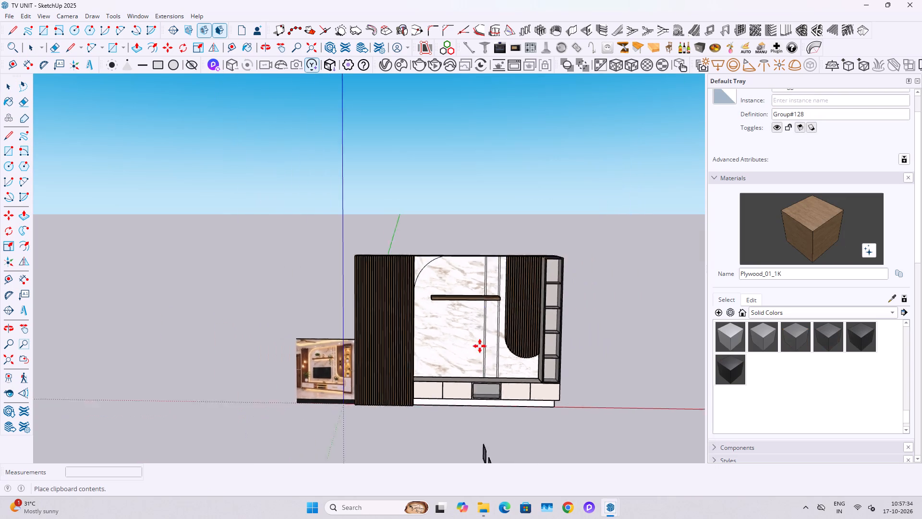
pyautogui.scroll(-1, 480, 346)
pyautogui.click(514, 430)
pyautogui.press('space')
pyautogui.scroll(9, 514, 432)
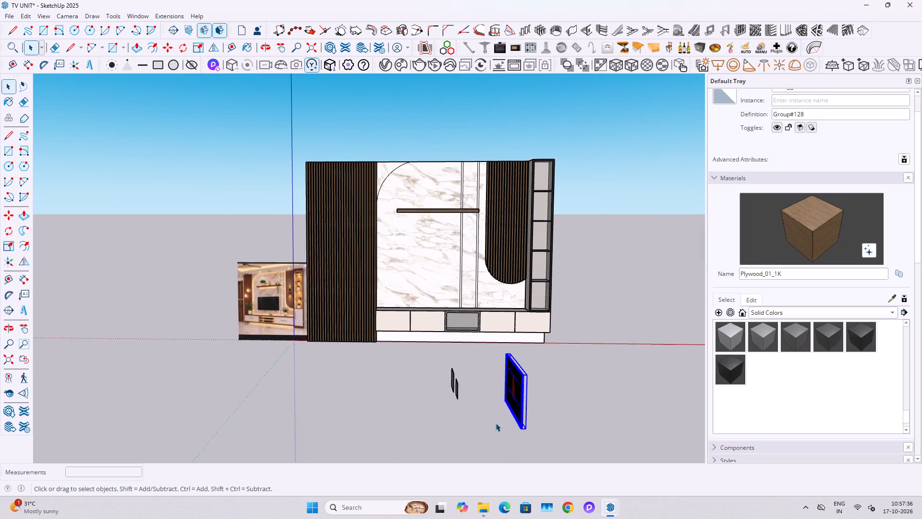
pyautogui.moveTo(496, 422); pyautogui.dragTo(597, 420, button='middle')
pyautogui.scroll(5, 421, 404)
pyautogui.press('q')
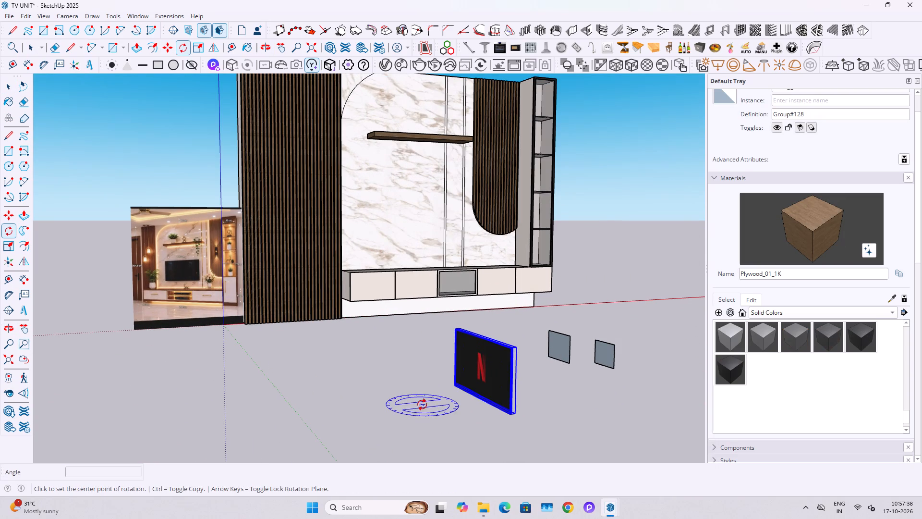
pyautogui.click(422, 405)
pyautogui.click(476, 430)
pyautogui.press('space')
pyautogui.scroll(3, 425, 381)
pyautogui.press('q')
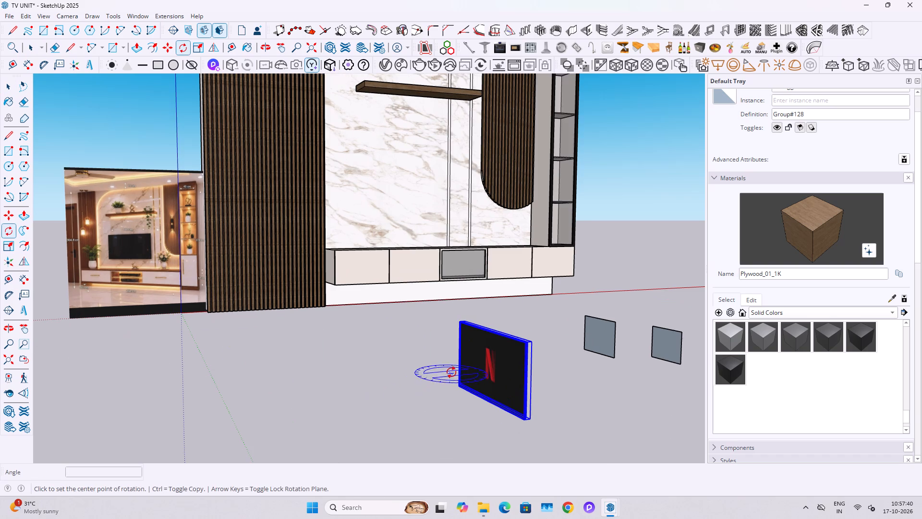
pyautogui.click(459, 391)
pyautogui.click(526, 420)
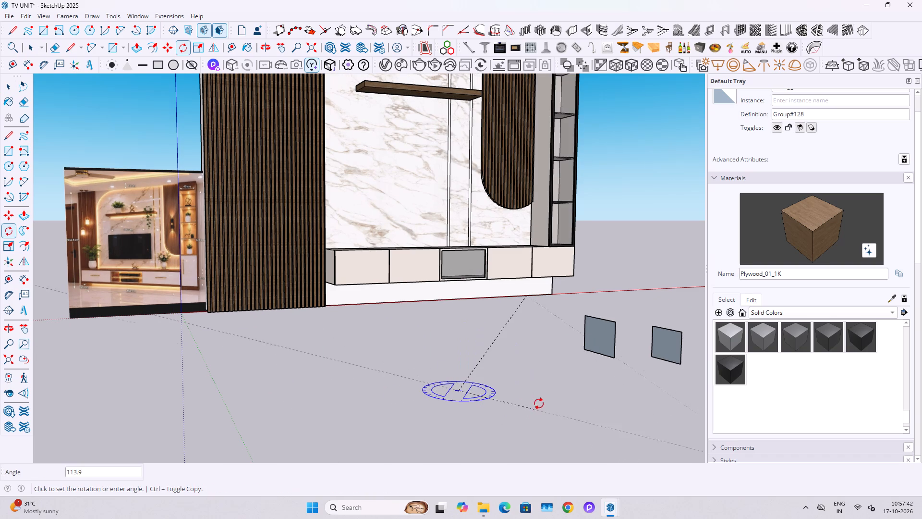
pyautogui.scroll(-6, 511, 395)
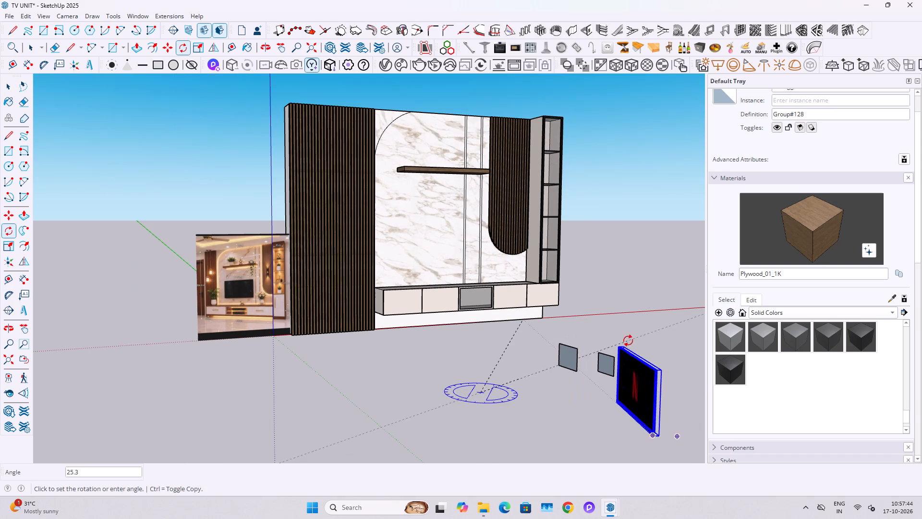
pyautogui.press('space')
# Rotate the pasted television 90 degrees about the vertical axis at its lower corner so it lines up with the wall unit.
pyautogui.moveTo(483, 375); pyautogui.dragTo(607, 383, button='middle')
pyautogui.scroll(13, 429, 365)
pyautogui.press('q')
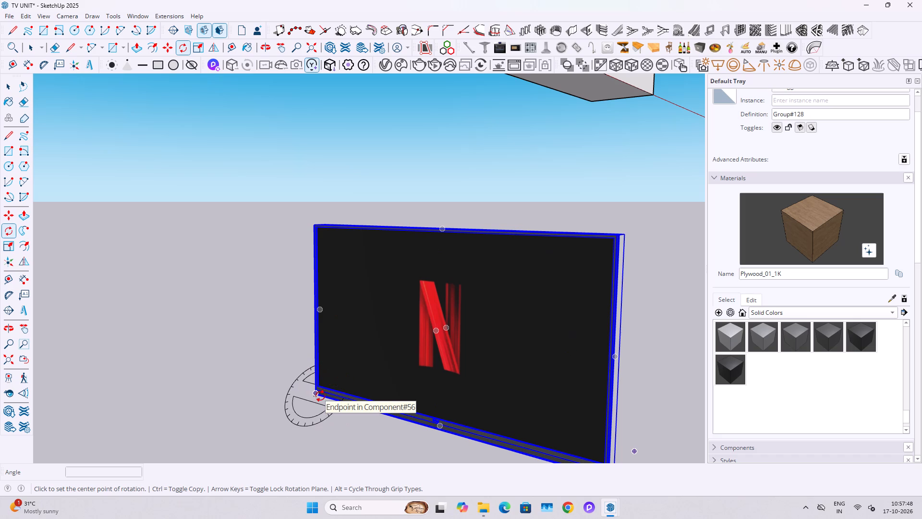
pyautogui.press('q')
pyautogui.press('Down')
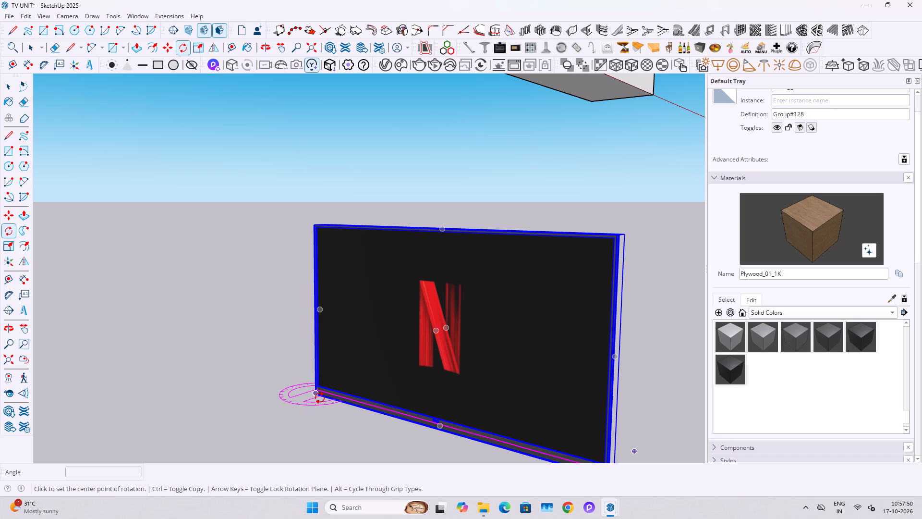
pyautogui.press('Up')
pyautogui.click(320, 398)
pyautogui.scroll(-3, 463, 412)
pyautogui.click(569, 452)
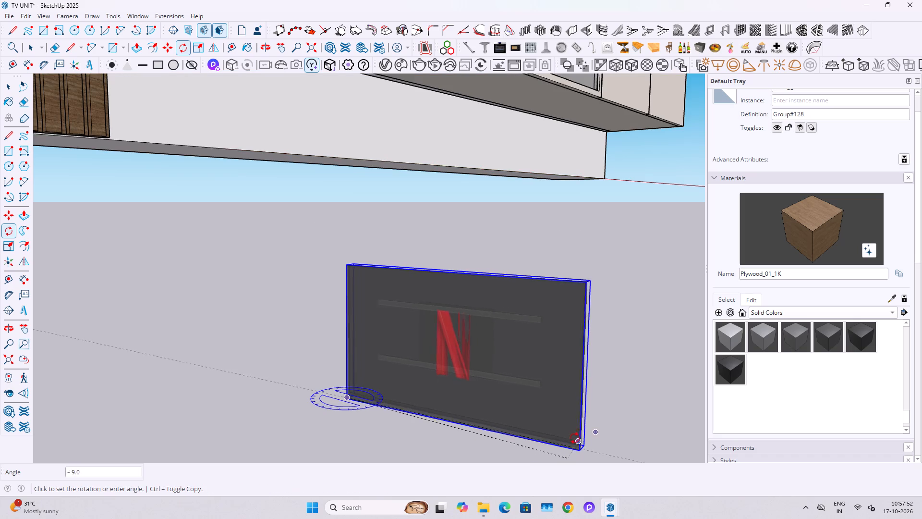
pyautogui.write('90')
pyautogui.press('Return')
pyautogui.press('space')
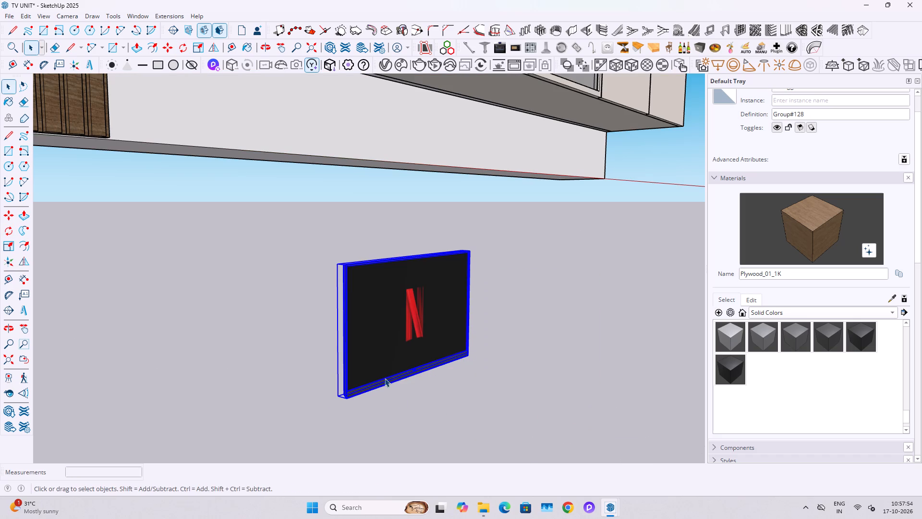
# Move the television about 10' 11" onto the marble panel between the floating shelf and the console.
pyautogui.press('m')
pyautogui.click(344, 401)
pyautogui.scroll(-13, 428, 416)
pyautogui.moveTo(384, 289); pyautogui.dragTo(318, 310, button='middle')
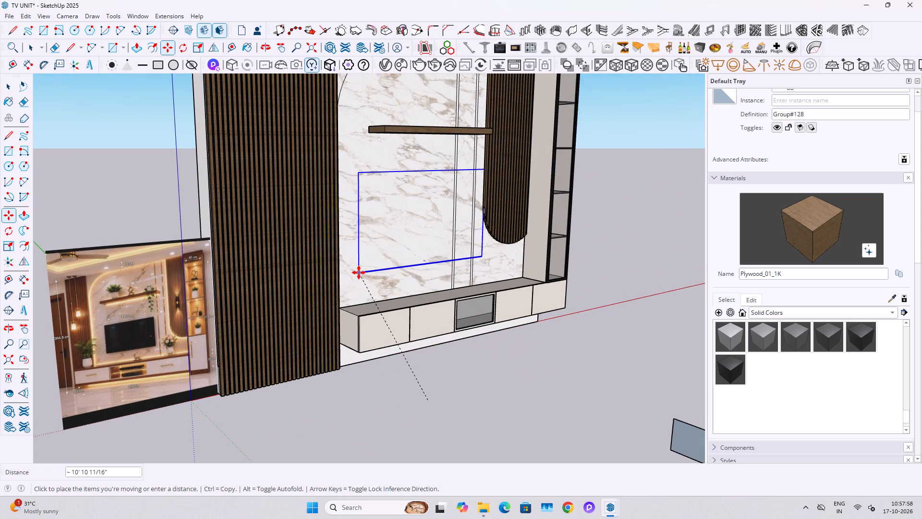
pyautogui.click(359, 272)
pyautogui.moveTo(456, 272); pyautogui.dragTo(257, 348, button='middle')
pyautogui.scroll(4, 477, 287)
pyautogui.press('space')
# Move the television forward out of the marble panel and fine-tune its depth so its back sits against the marble.
pyautogui.moveTo(365, 240); pyautogui.dragTo(580, 291, button='middle')
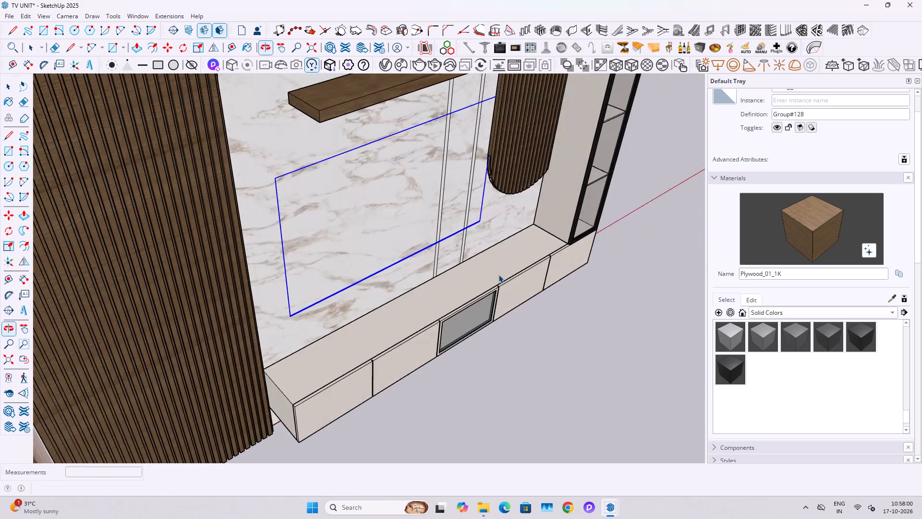
pyautogui.scroll(4, 354, 227)
pyautogui.moveTo(353, 228); pyautogui.dragTo(413, 263, button='middle')
pyautogui.press('m')
pyautogui.scroll(3, 279, 200)
pyautogui.click(281, 233)
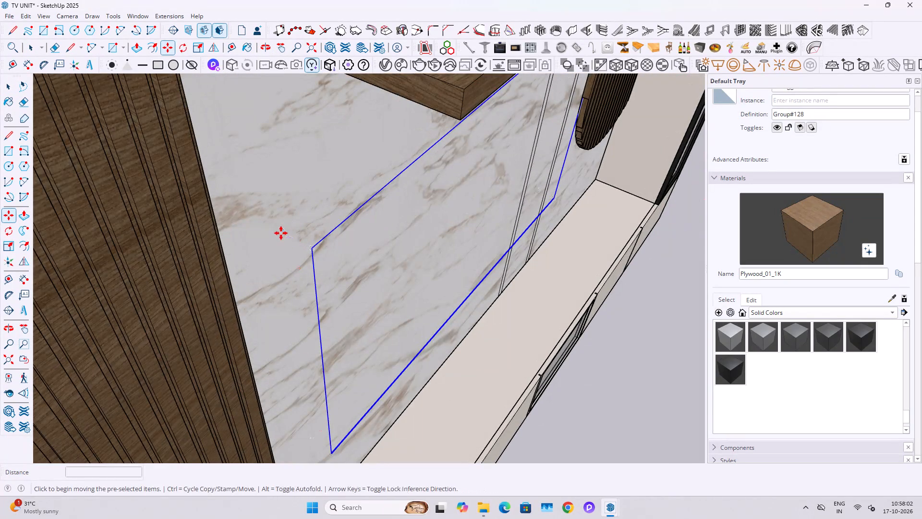
pyautogui.click(306, 241)
pyautogui.moveTo(341, 264); pyautogui.dragTo(456, 257, button='middle')
pyautogui.moveTo(433, 256); pyautogui.dragTo(469, 257, button='middle')
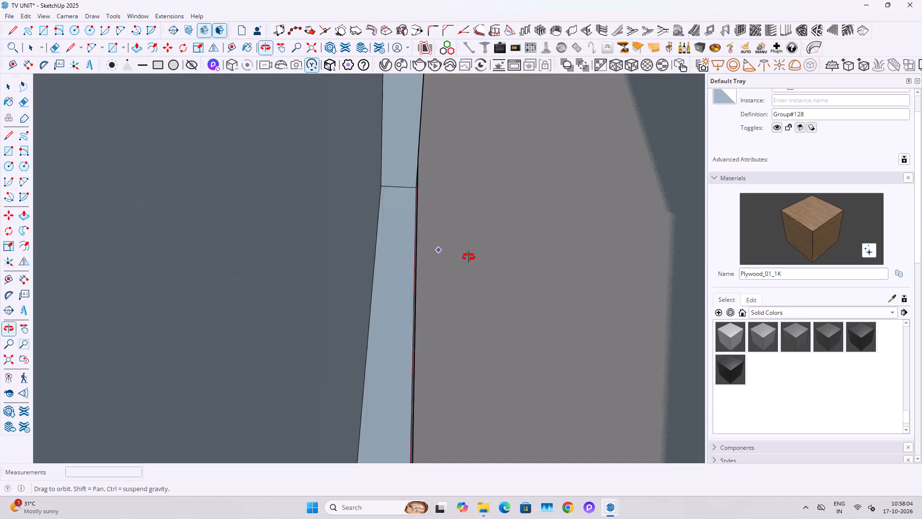
pyautogui.moveTo(469, 257); pyautogui.dragTo(377, 261, button='middle')
pyautogui.scroll(4, 155, 262)
pyautogui.click(235, 258)
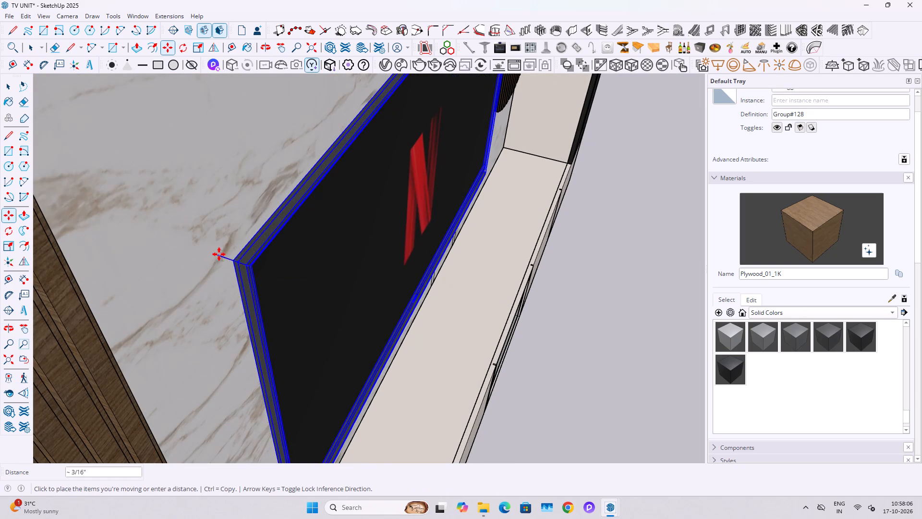
pyautogui.click(214, 252)
pyautogui.scroll(-7, 214, 252)
pyautogui.press('space')
pyautogui.moveTo(396, 288); pyautogui.dragTo(226, 222, button='middle')
pyautogui.scroll(1, 361, 265)
pyautogui.scroll(-5, 217, 218)
pyautogui.keyDown('shift'); pyautogui.moveTo(393, 241); pyautogui.dragTo(412, 370, button='middle'); pyautogui.keyUp('shift')
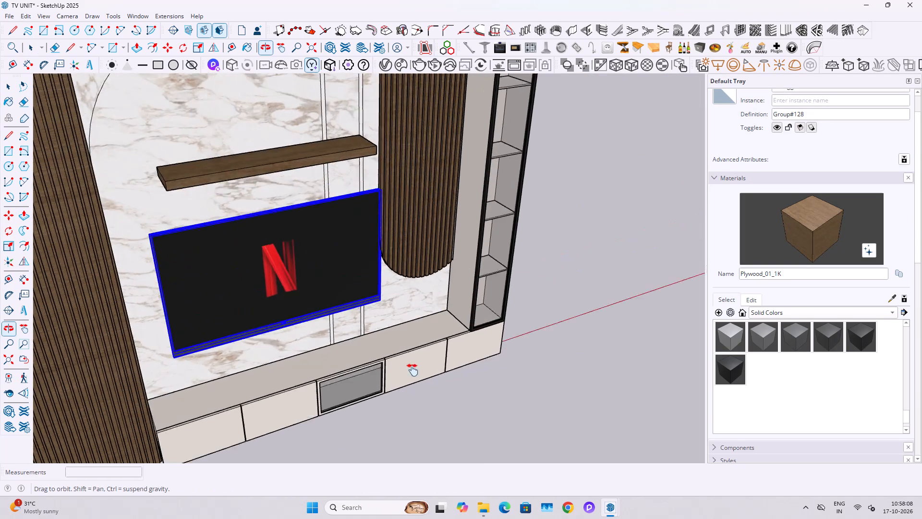
pyautogui.keyDown('shift'); pyautogui.moveTo(412, 370); pyautogui.dragTo(338, 293, button='middle'); pyautogui.keyUp('shift')
# Raise the floating wooden shelf above the television by about 9 inches.
pyautogui.click(313, 198)
pyautogui.click(315, 193)
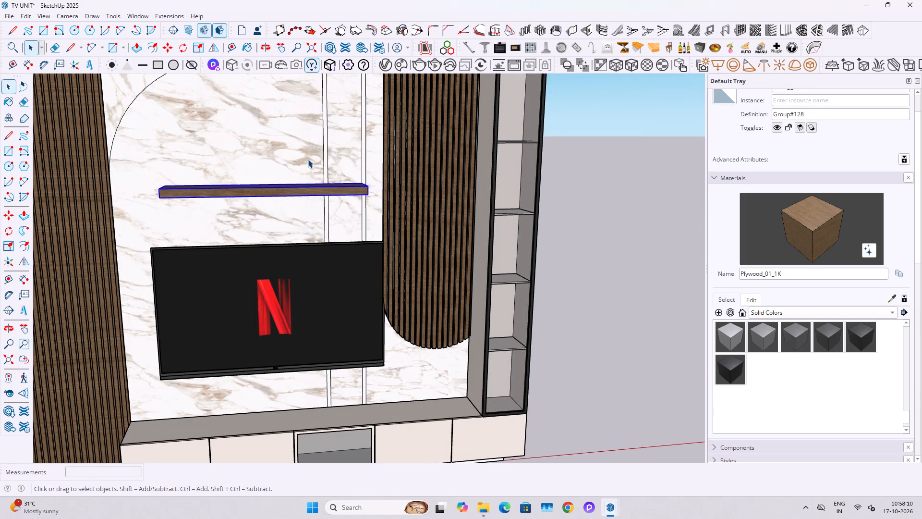
pyautogui.press('m')
pyautogui.click(308, 159)
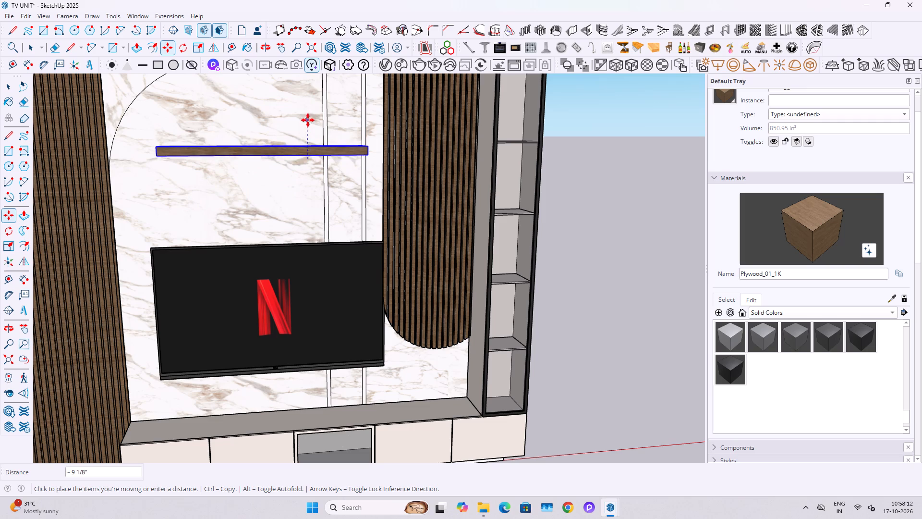
pyautogui.click(308, 116)
pyautogui.press('space')
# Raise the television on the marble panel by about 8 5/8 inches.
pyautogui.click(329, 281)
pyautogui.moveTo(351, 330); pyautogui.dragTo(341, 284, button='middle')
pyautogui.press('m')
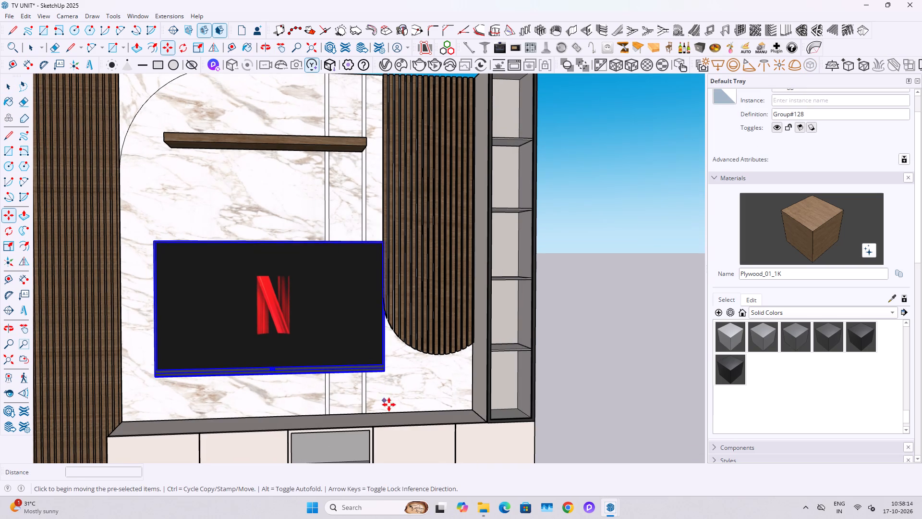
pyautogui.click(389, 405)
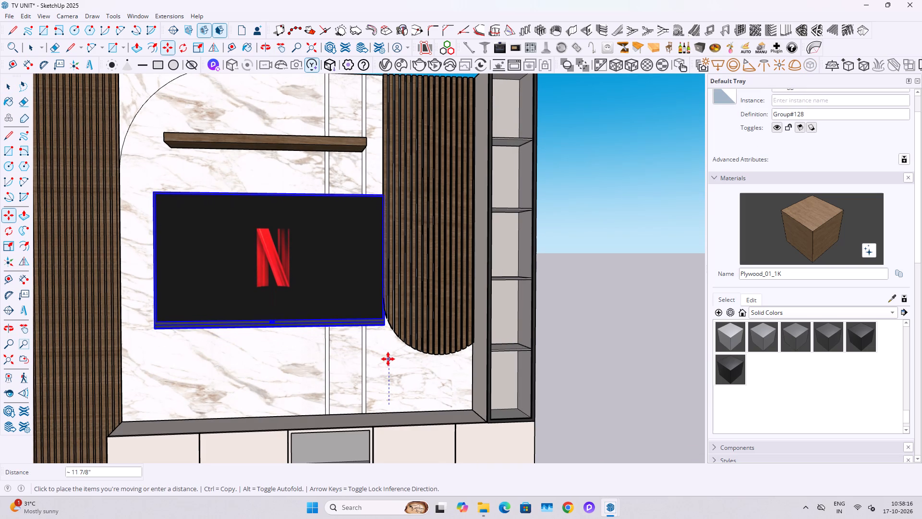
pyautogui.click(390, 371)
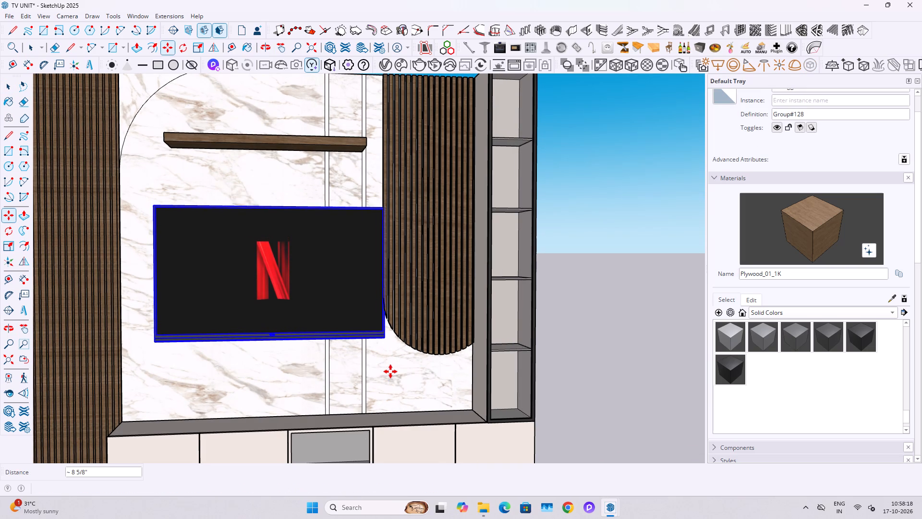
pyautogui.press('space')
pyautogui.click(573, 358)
# Paint the two narrow vertical strips in the marble panel with the solid color C04_Amber_Sunshine.
pyautogui.scroll(11, 374, 374)
pyautogui.doubleClick(390, 391)
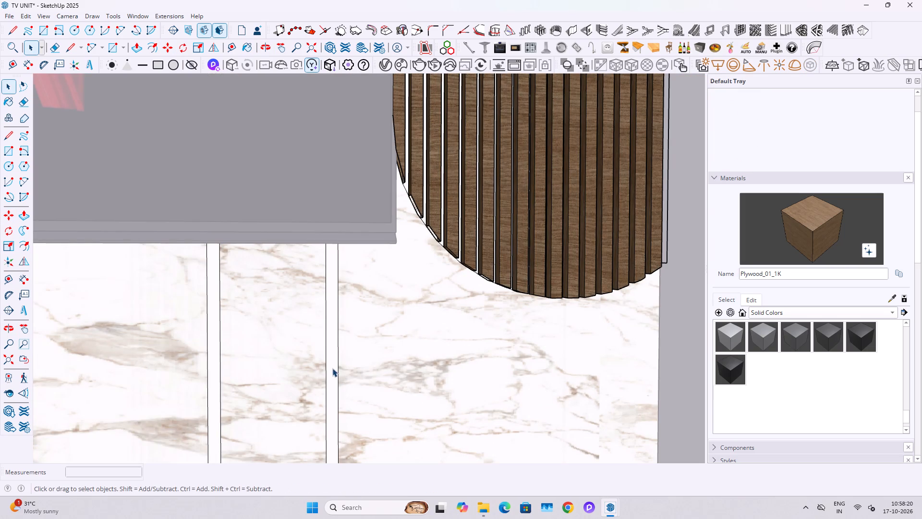
pyautogui.click(331, 366)
pyautogui.scroll(4, 806, 353)
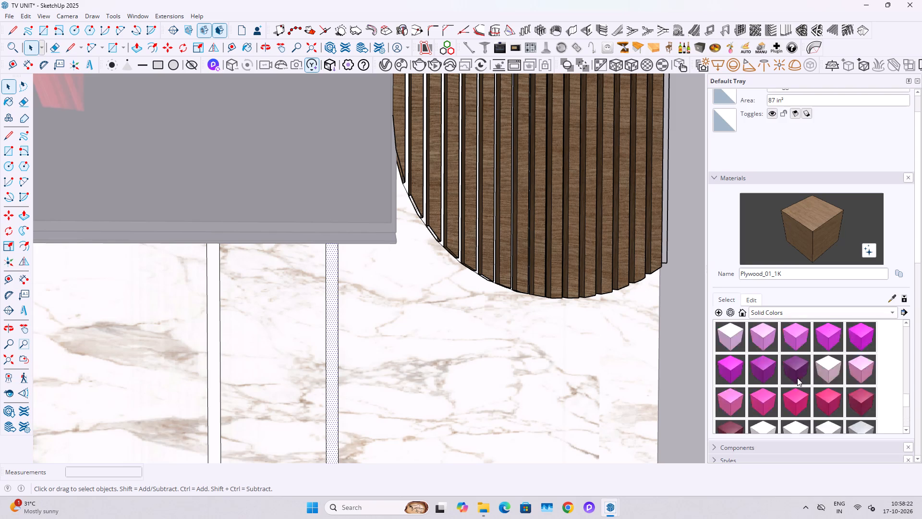
pyautogui.scroll(13, 797, 378)
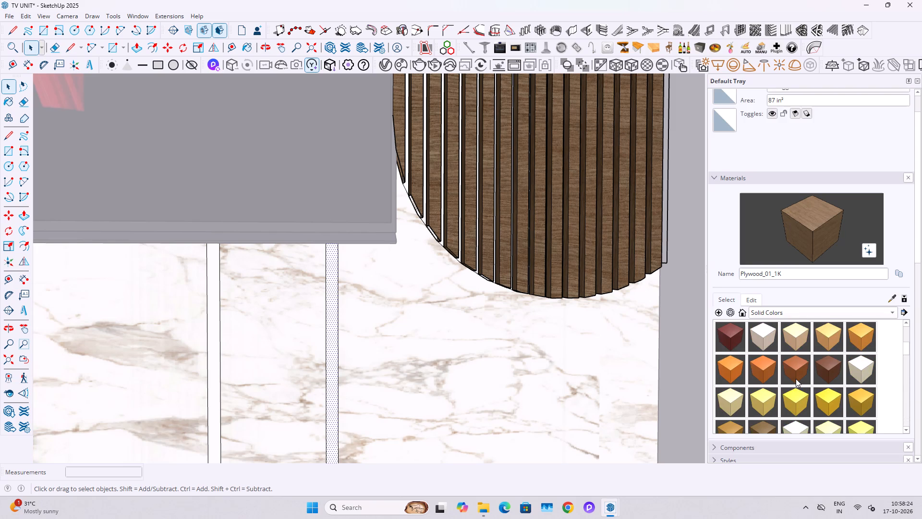
pyautogui.scroll(3, 796, 379)
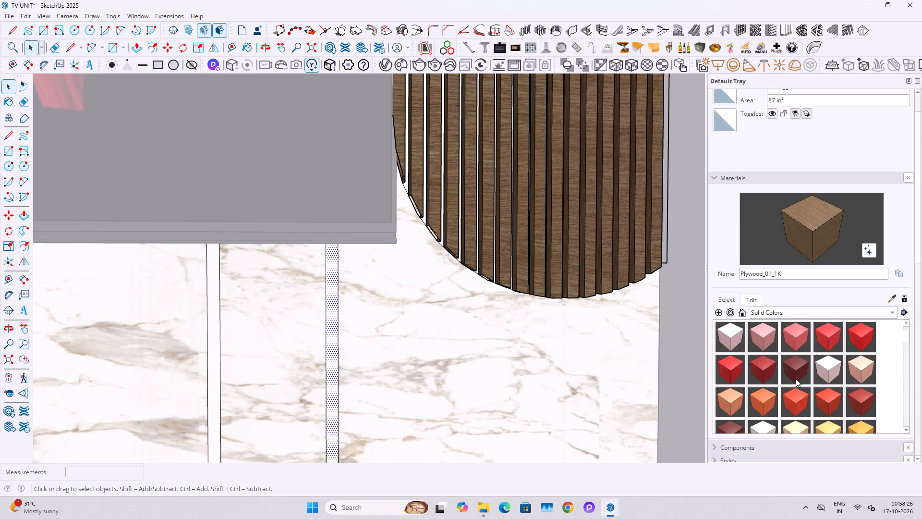
pyautogui.scroll(-1, 796, 379)
pyautogui.click(866, 400)
pyautogui.click(332, 324)
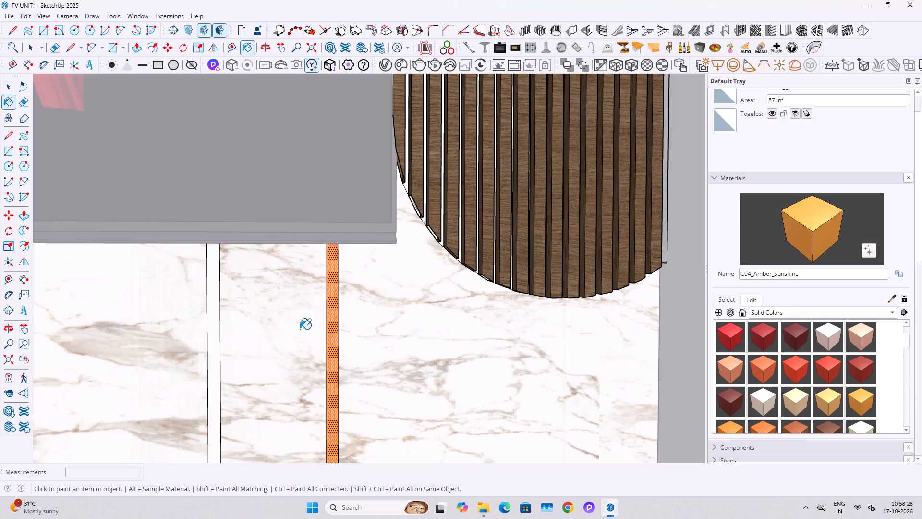
pyautogui.click(209, 333)
pyautogui.press('space')
pyautogui.scroll(-20, 317, 349)
pyautogui.scroll(-2, 317, 349)
pyautogui.press('Escape')
pyautogui.press('Escape')
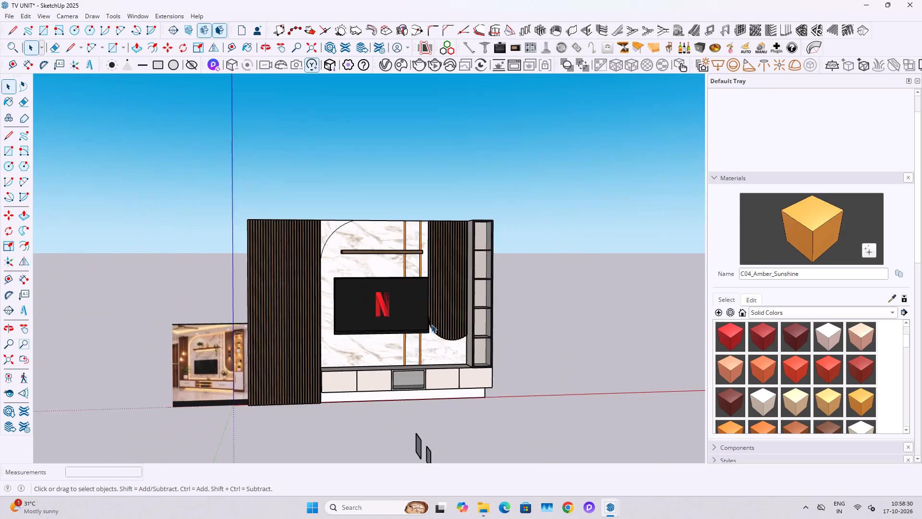
# Lower the television on the marble panel by about 8 5/8 inches, closer to the console.
pyautogui.moveTo(381, 309); pyautogui.dragTo(342, 322, button='middle')
pyautogui.scroll(8, 406, 323)
pyautogui.scroll(-3, 412, 333)
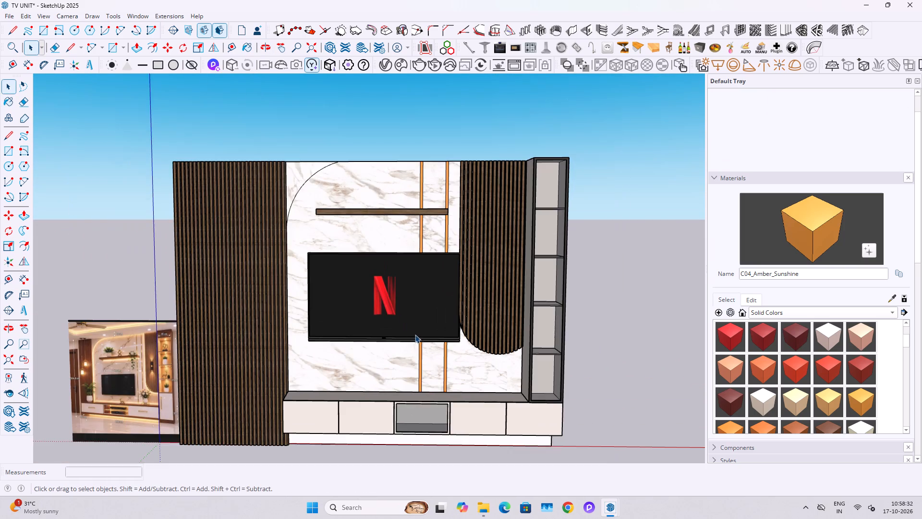
pyautogui.moveTo(416, 345); pyautogui.dragTo(424, 322, button='middle')
pyautogui.click(415, 325)
pyautogui.press('m')
pyautogui.click(401, 357)
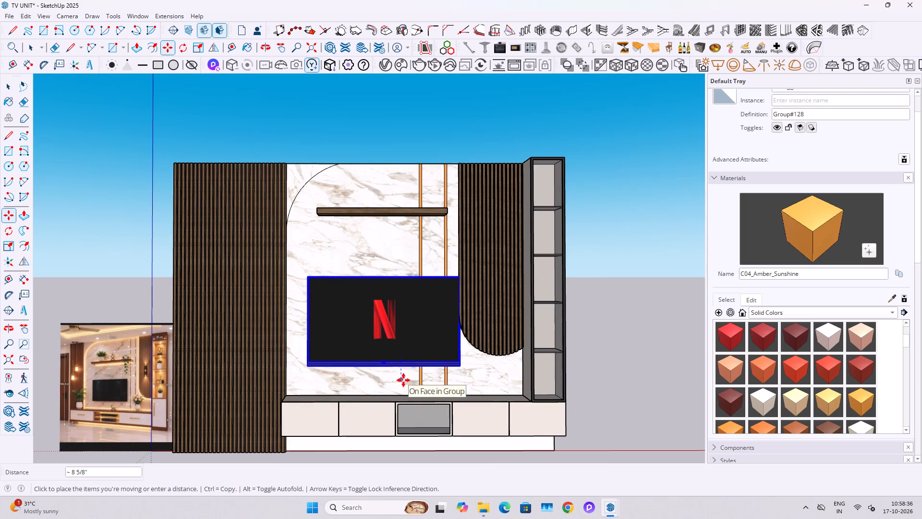
pyautogui.click(401, 382)
pyautogui.press('space')
# Scale the television down uniformly from its upper corner by the fluted arched panel to about 0.94.
pyautogui.moveTo(414, 336); pyautogui.dragTo(427, 424, button='middle')
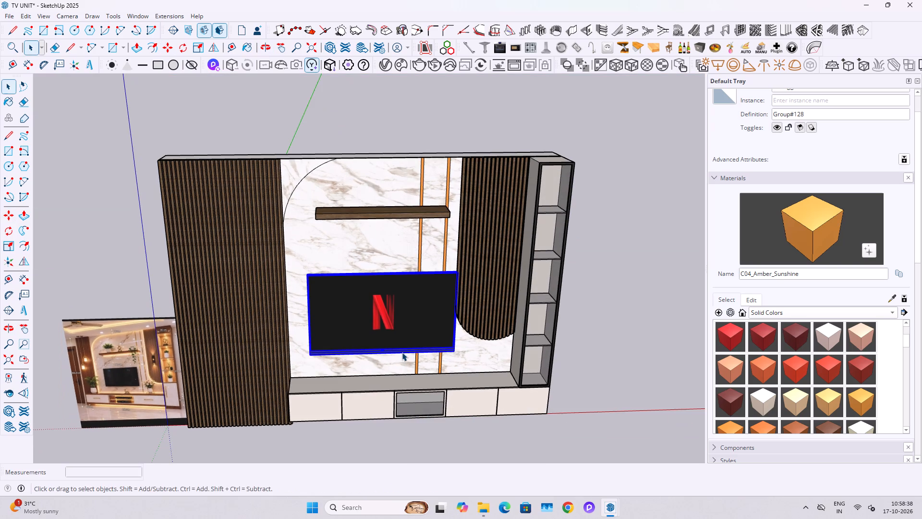
pyautogui.click(402, 352)
pyautogui.press('s')
pyautogui.moveTo(418, 309); pyautogui.dragTo(429, 381, button='middle')
pyautogui.scroll(13, 449, 280)
pyautogui.moveTo(449, 270); pyautogui.dragTo(473, 330, button='middle')
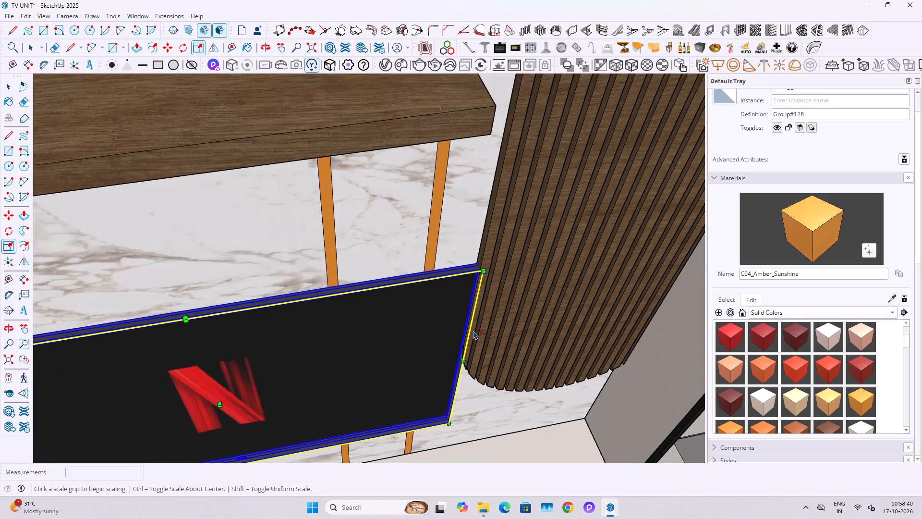
pyautogui.press('k')
pyautogui.click(473, 249)
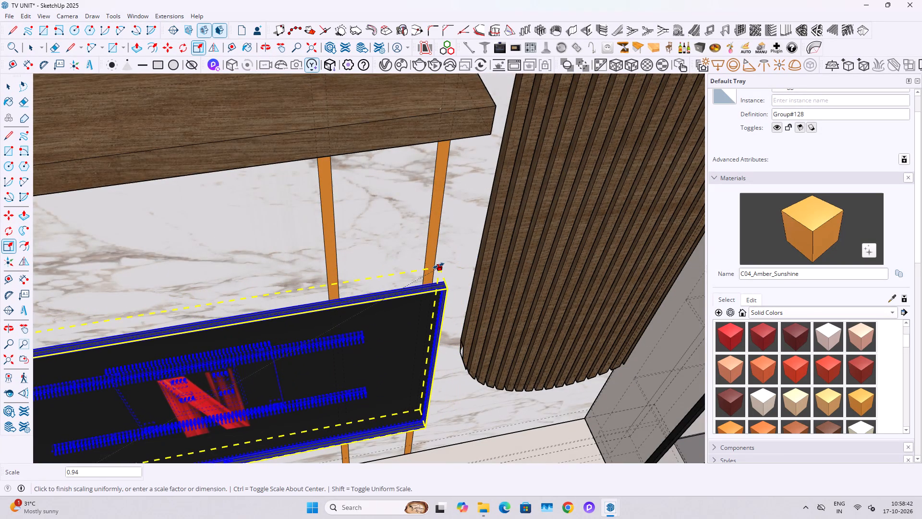
pyautogui.click(438, 266)
pyautogui.press('space')
pyautogui.scroll(-5, 438, 266)
pyautogui.press('k')
pyautogui.scroll(-4, 432, 319)
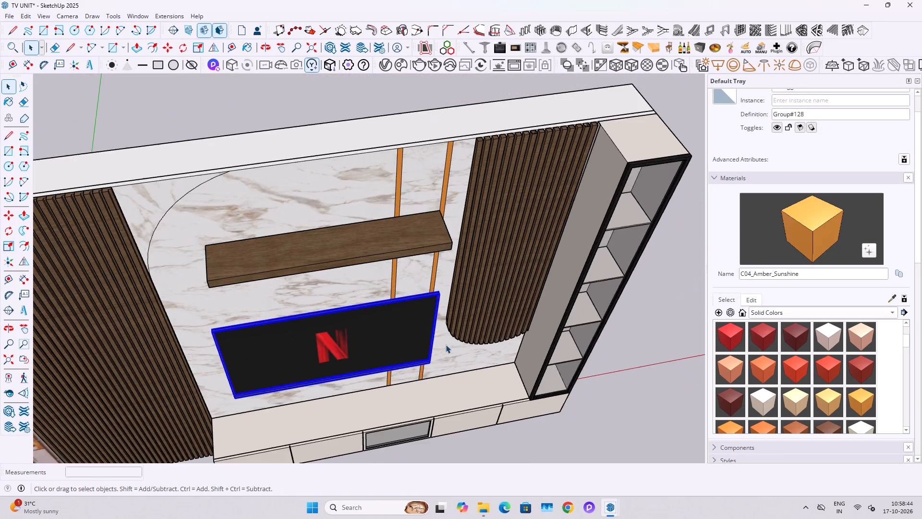
# Move the scaled television slightly upward on the marble panel and deselect it.
pyautogui.moveTo(438, 347); pyautogui.dragTo(418, 210, button='middle')
pyautogui.scroll(-3, 396, 266)
pyautogui.moveTo(449, 362); pyautogui.dragTo(424, 278, button='middle')
pyautogui.scroll(2, 458, 395)
pyautogui.press('m')
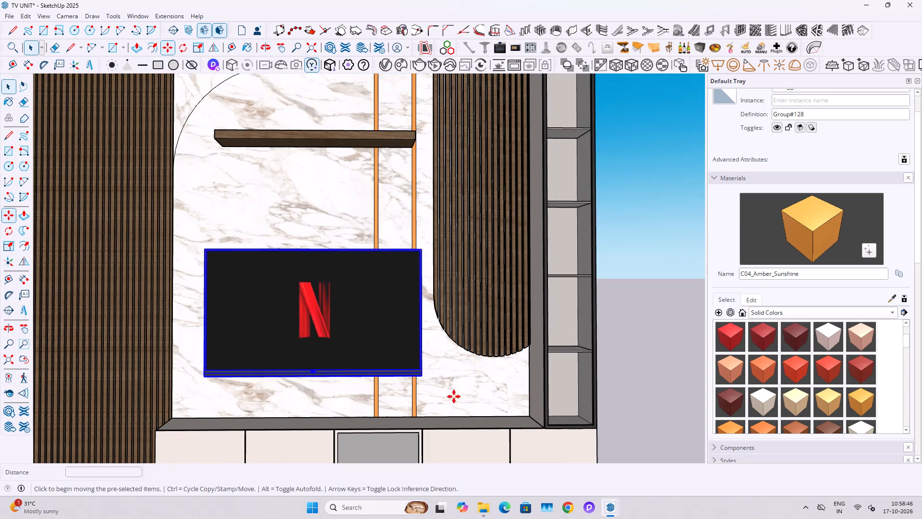
pyautogui.click(454, 396)
pyautogui.click(454, 389)
pyautogui.press('space')
pyautogui.scroll(-5, 454, 388)
pyautogui.click(590, 386)
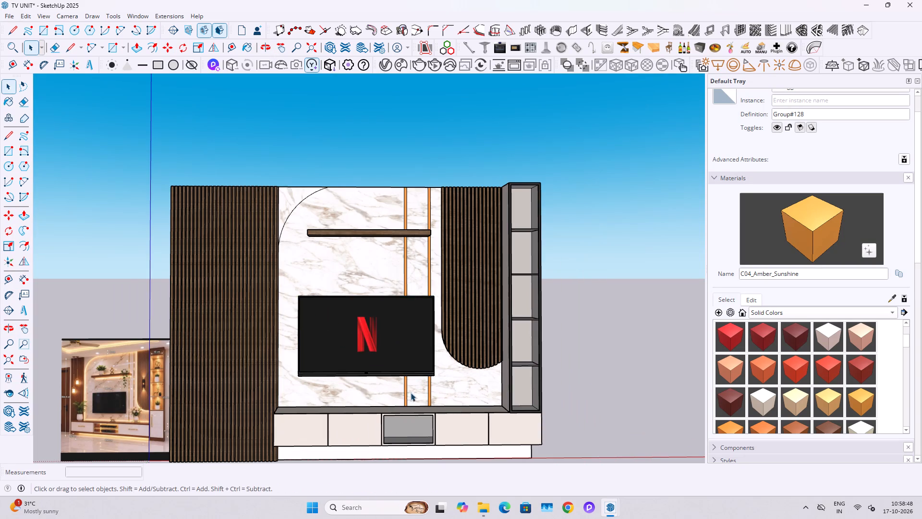
# Save the TV UNIT model.
pyautogui.keyDown('shift'); pyautogui.moveTo(408, 394); pyautogui.dragTo(416, 380, button='middle'); pyautogui.keyUp('shift')
pyautogui.hotkey('ctrl', 's')
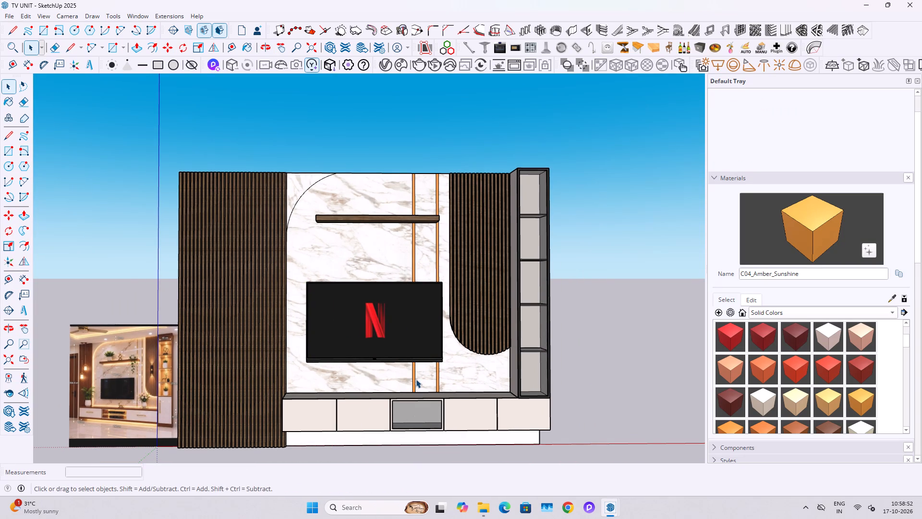
# Switch to the INTERIOR 3D model and copy the branch vase and the book with the beige ornament from the console.
pyautogui.click(615, 507)
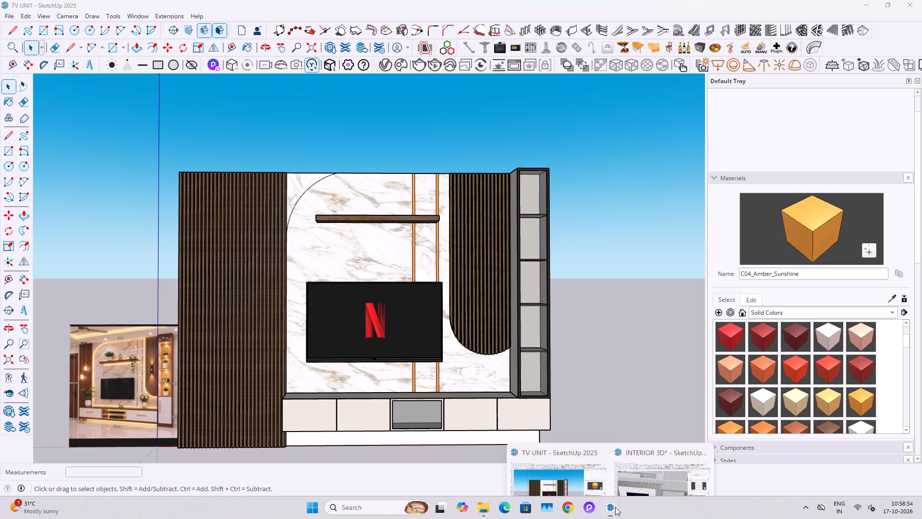
pyautogui.click(629, 462)
pyautogui.moveTo(331, 407); pyautogui.dragTo(323, 444, button='middle')
pyautogui.scroll(1, 323, 444)
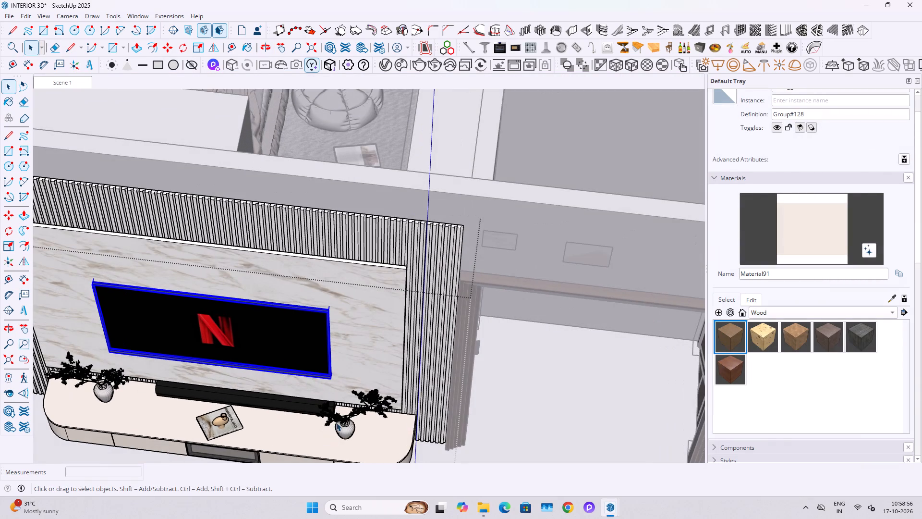
pyautogui.doubleClick(336, 422)
pyautogui.click(354, 414)
pyautogui.keyDown('ctrl'); pyautogui.click(228, 417); pyautogui.keyUp('ctrl')
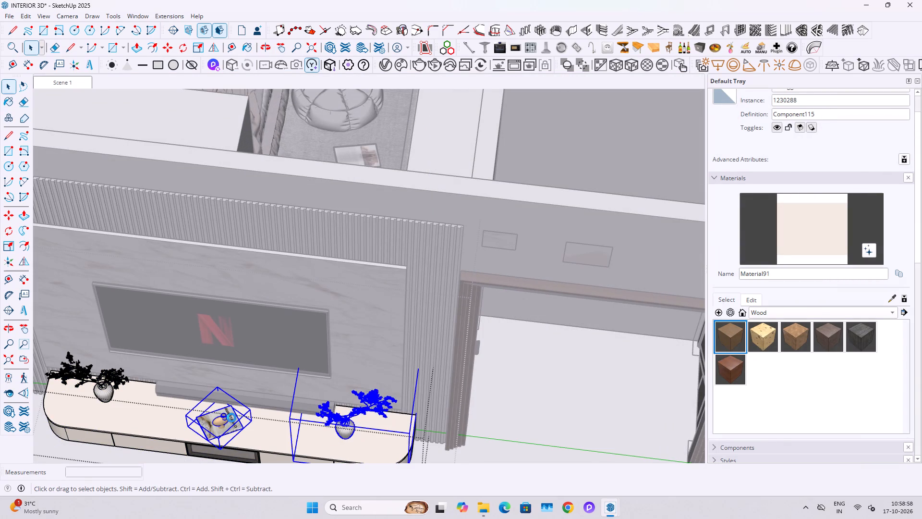
pyautogui.hotkey('ctrl', 'c')
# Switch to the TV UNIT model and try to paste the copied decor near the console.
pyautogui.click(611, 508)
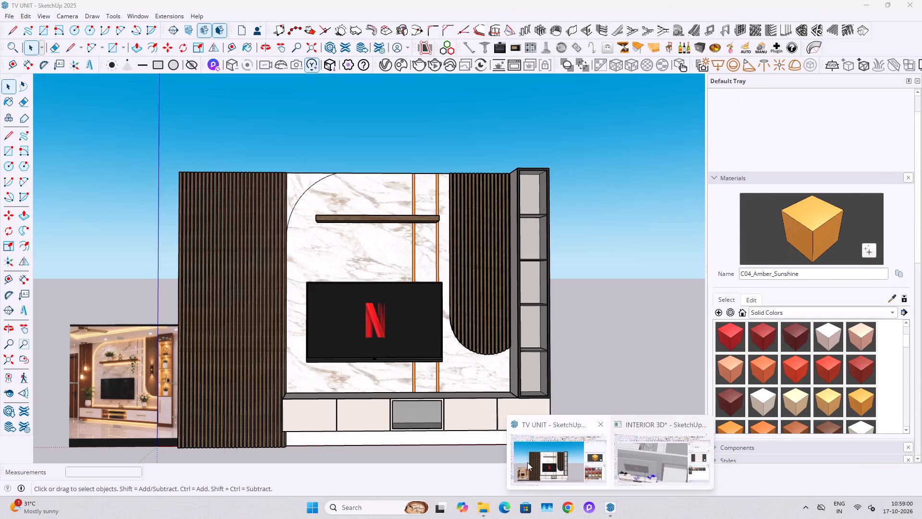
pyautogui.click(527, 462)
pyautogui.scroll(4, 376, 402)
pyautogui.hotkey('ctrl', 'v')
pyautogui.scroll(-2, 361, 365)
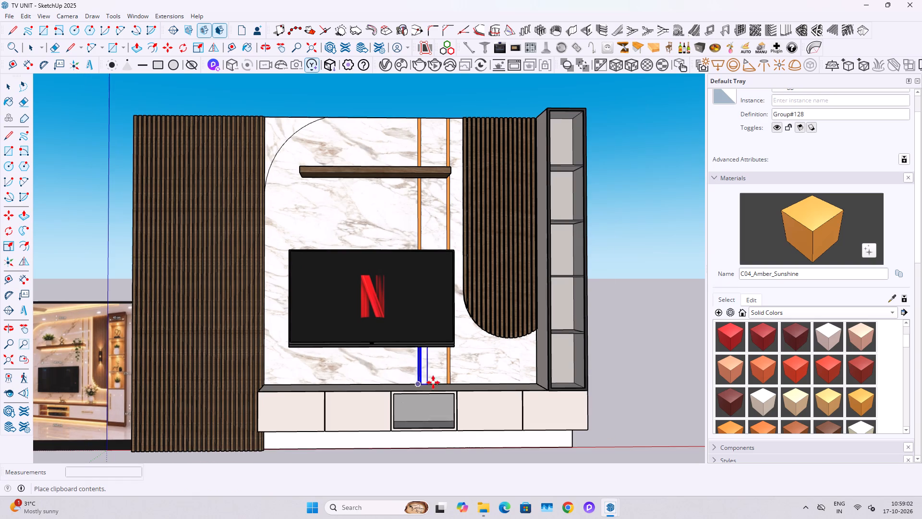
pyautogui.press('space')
# Return to the INTERIOR 3D model, reselect the branch vase and the book set, and copy them again.
pyautogui.click(605, 506)
pyautogui.click(632, 461)
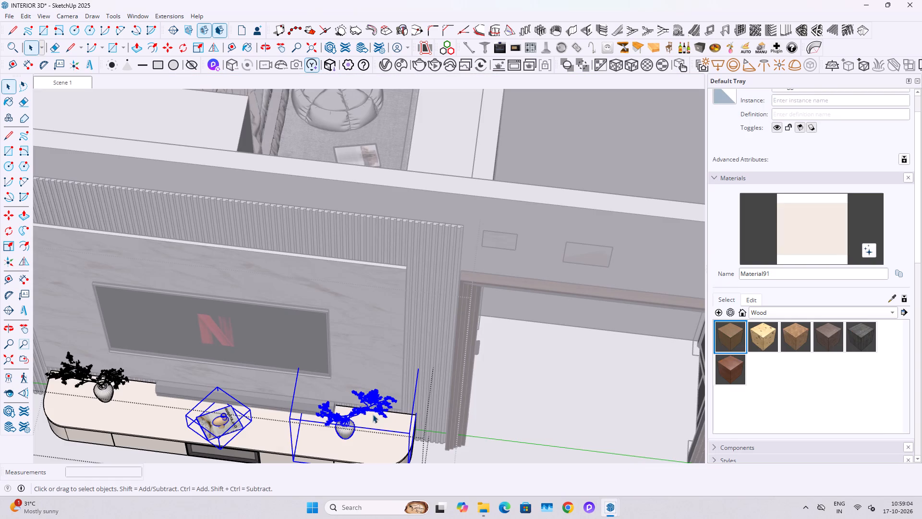
pyautogui.hotkey('ctrl', 'x')
pyautogui.hotkey('ctrl', 'z')
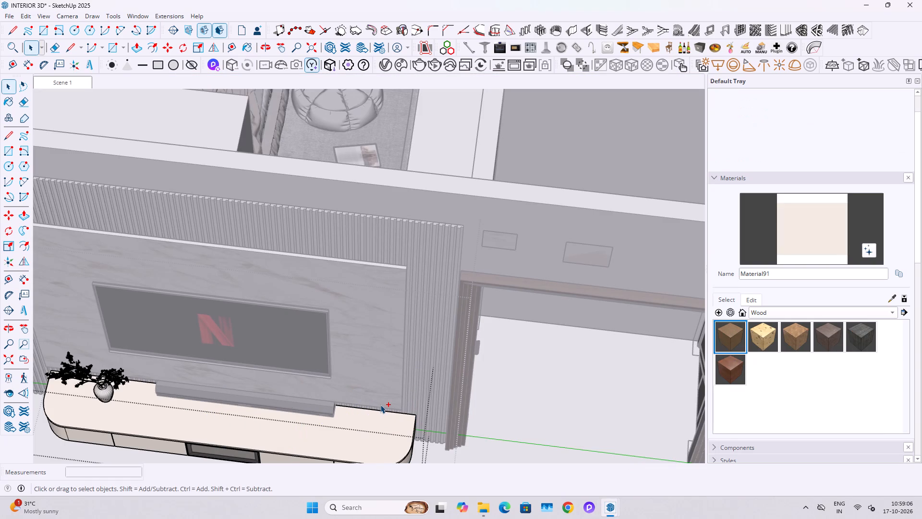
pyautogui.keyDown('ctrl'); pyautogui.click(377, 415); pyautogui.keyUp('ctrl')
pyautogui.keyDown('ctrl'); pyautogui.click(209, 419); pyautogui.keyUp('ctrl')
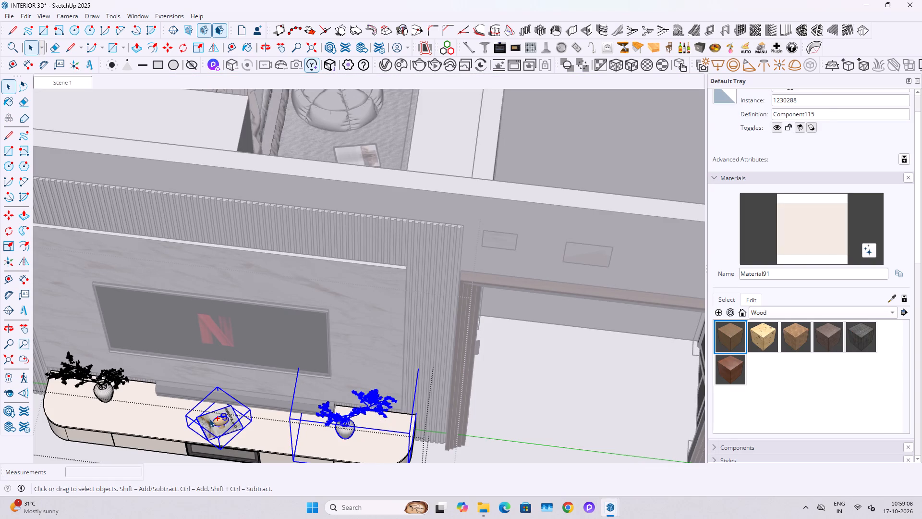
pyautogui.hotkey('ctrl', 'c')
pyautogui.hotkey('ctrl', 'c')
pyautogui.hotkey('ctrl', 'c')
pyautogui.hotkey('ctrl', 'c')
pyautogui.hotkey('ctrl', 'c')
pyautogui.hotkey('ctrl', 'c')
pyautogui.hotkey('ctrl', 'c')
pyautogui.hotkey('ctrl', 'c')
pyautogui.hotkey('ctrl', 'c')
pyautogui.hotkey('ctrl', 'c')
pyautogui.hotkey('ctrl', 'c')
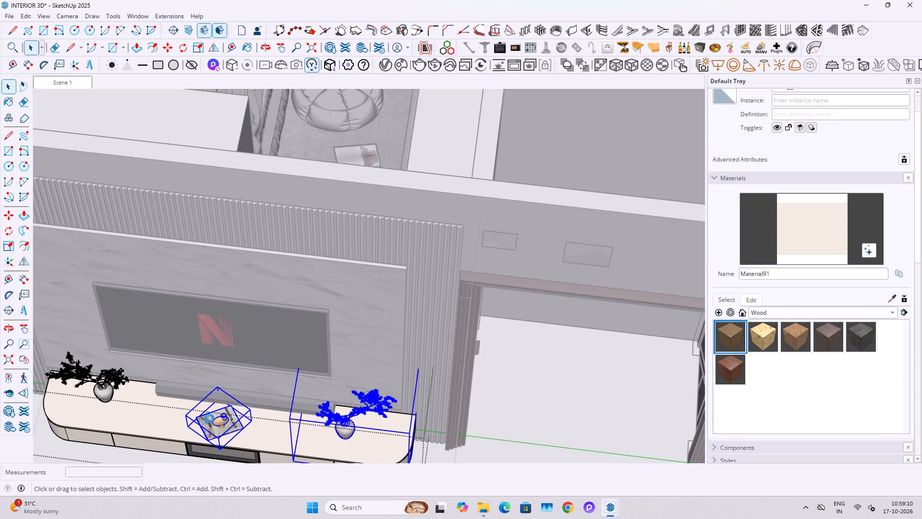
# Paste the vase and the book set into the TV UNIT model, in front of the console's base.
pyautogui.click(607, 508)
pyautogui.click(532, 474)
pyautogui.hotkey('ctrl', 'v')
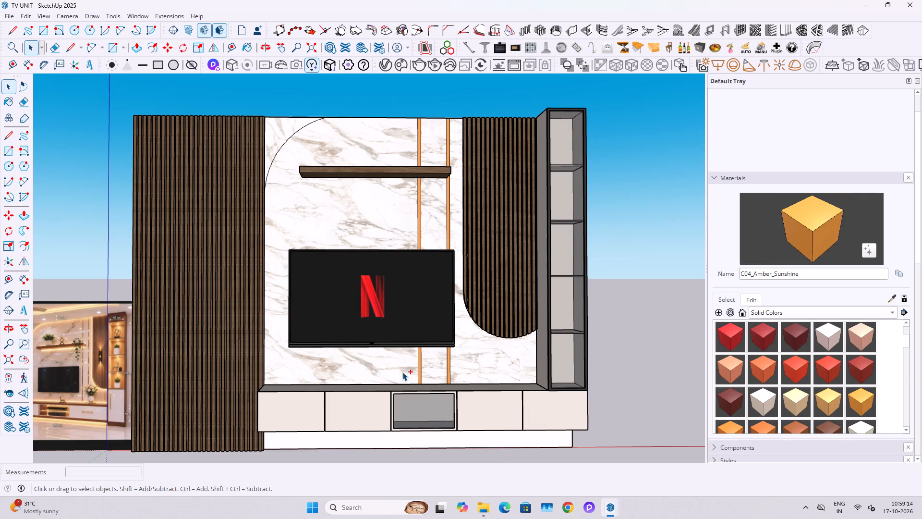
pyautogui.scroll(-5, 471, 277)
pyautogui.scroll(-4, 434, 304)
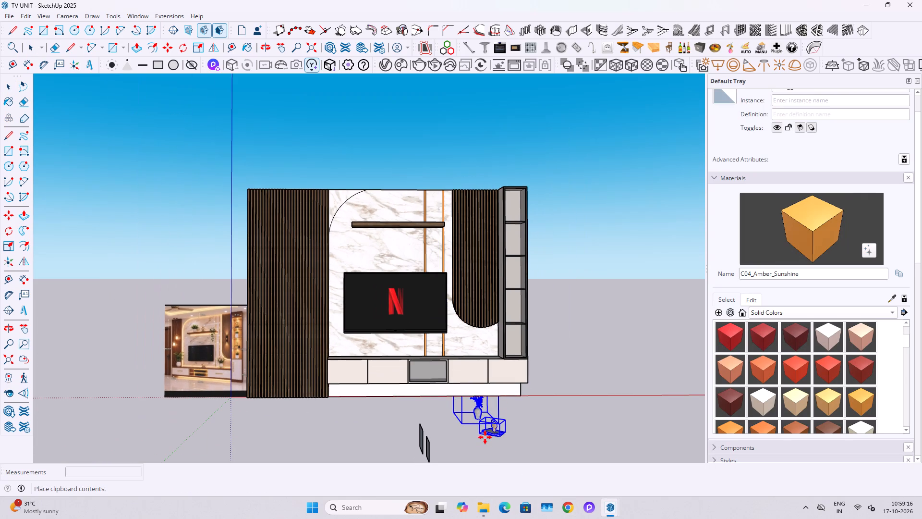
pyautogui.click(485, 437)
pyautogui.press('space')
# Rotate the pasted book set by 90 degrees about the vertical axis.
pyautogui.scroll(-1, 490, 436)
pyautogui.scroll(8, 491, 436)
pyautogui.press('space')
pyautogui.click(495, 432)
pyautogui.moveTo(491, 432); pyautogui.dragTo(554, 469, button='middle')
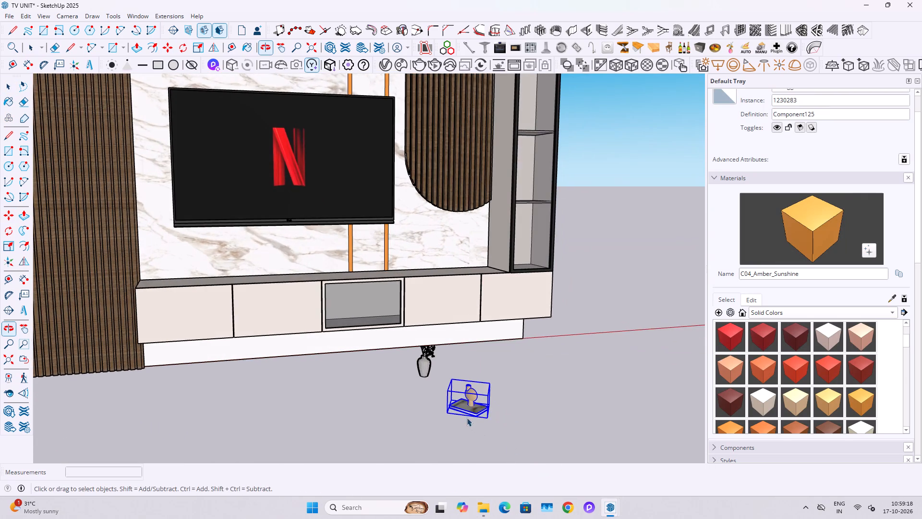
pyautogui.scroll(3, 467, 418)
pyautogui.press('q')
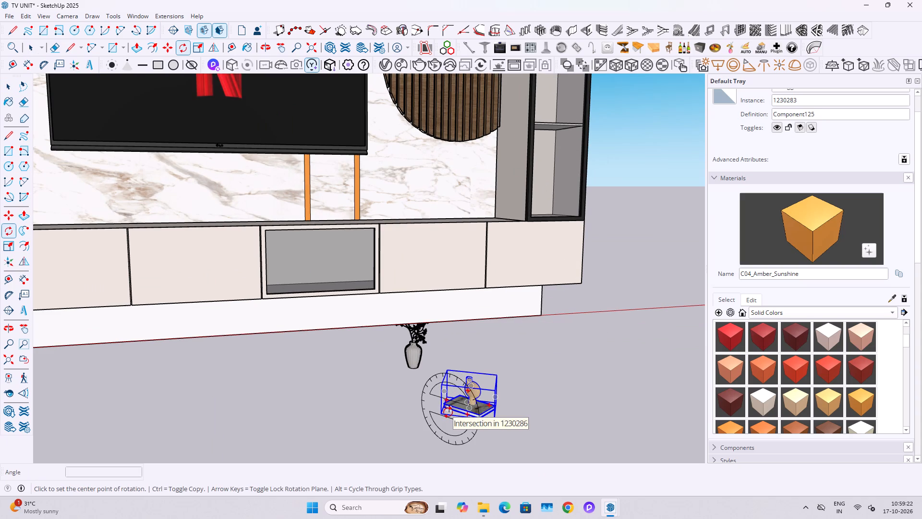
pyautogui.press('Down')
pyautogui.press('Up')
pyautogui.click(448, 412)
pyautogui.click(479, 420)
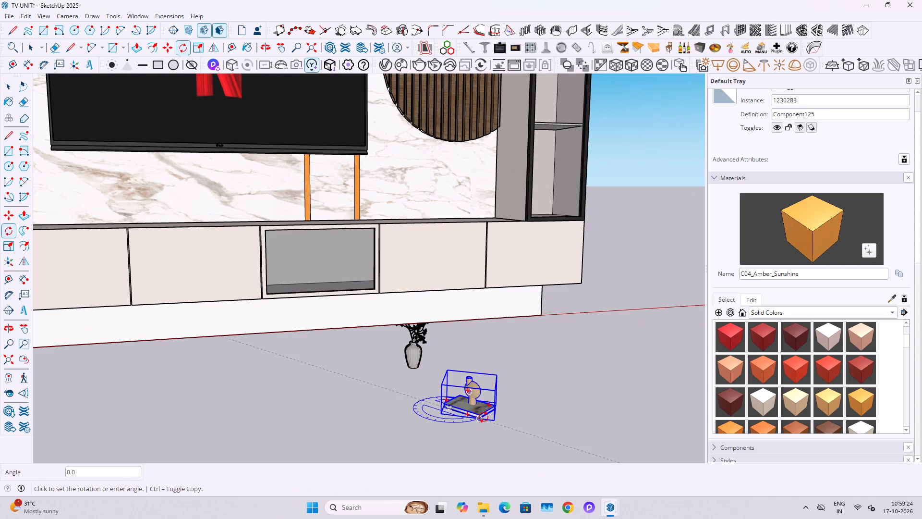
pyautogui.write('90')
pyautogui.press('Return')
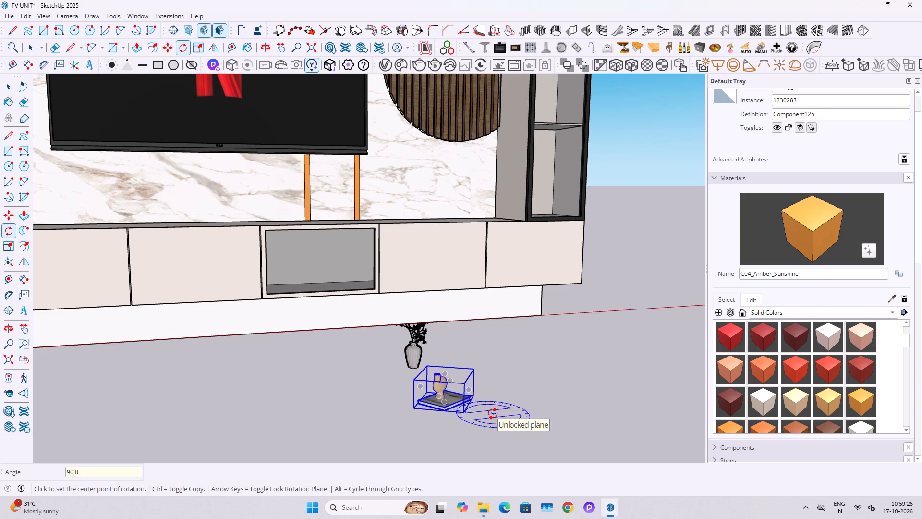
pyautogui.press('space')
# Move the rotated book set onto the console top at the end beside the wide fluted panel.
pyautogui.press('m')
pyautogui.click(444, 412)
pyautogui.scroll(-5, 452, 412)
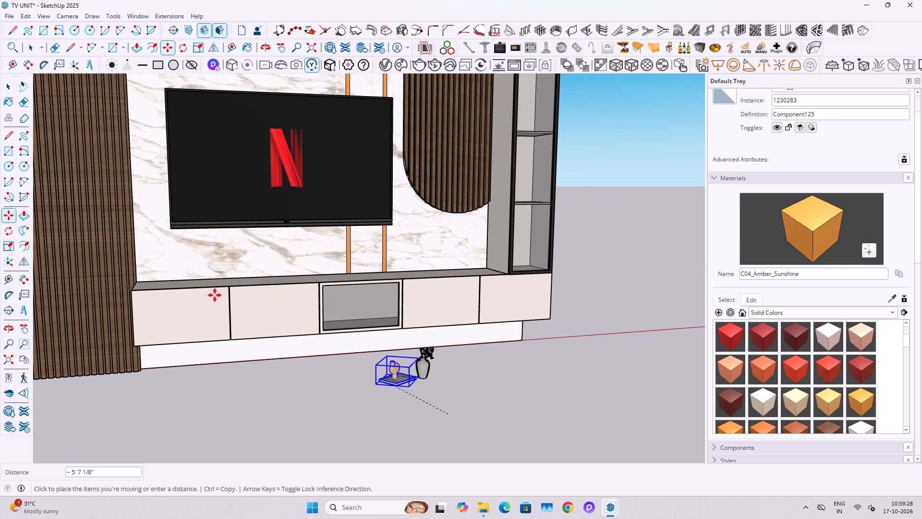
pyautogui.moveTo(175, 282); pyautogui.dragTo(203, 381, button='middle')
pyautogui.scroll(3, 212, 347)
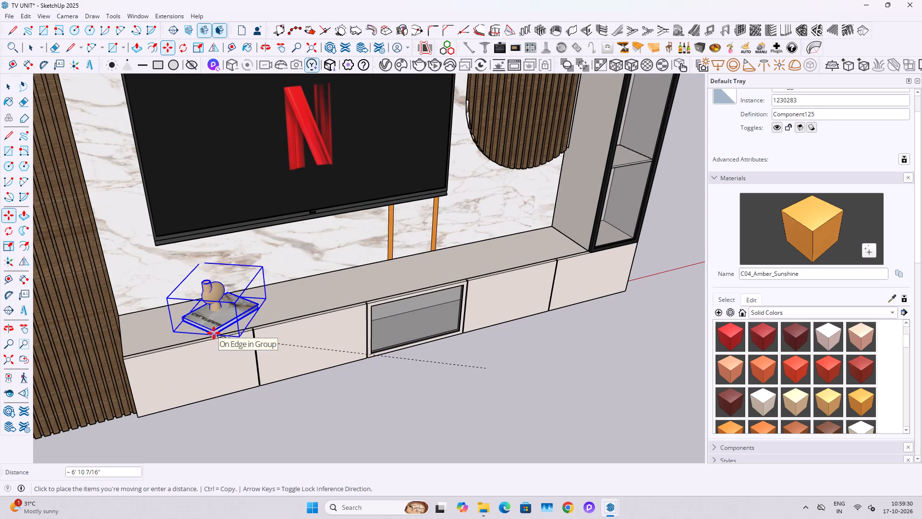
pyautogui.click(214, 333)
pyautogui.press('space')
pyautogui.press('space')
# Copy the branch vase from the floor onto the console top, between the amber strips and the tall shelf unit.
pyautogui.moveTo(364, 371); pyautogui.dragTo(260, 286, button='middle')
pyautogui.click(510, 373)
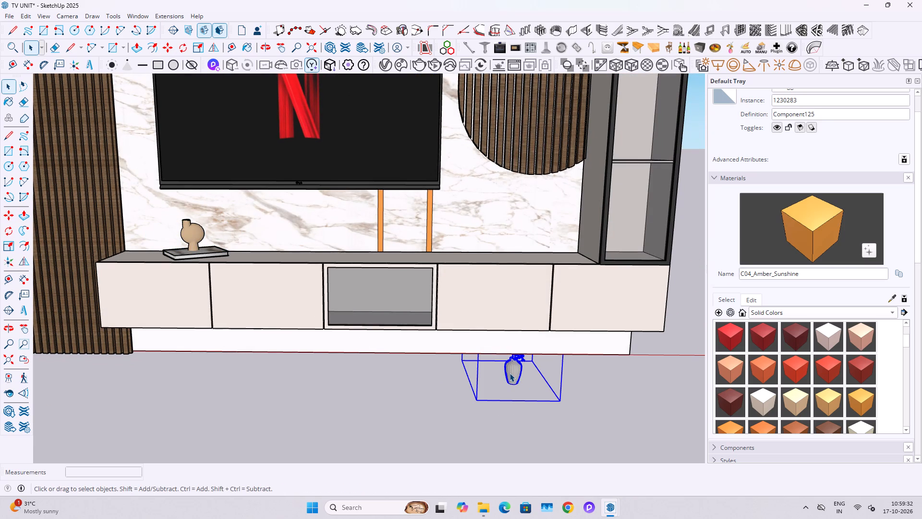
pyautogui.press('m')
pyautogui.click(513, 385)
pyautogui.scroll(-4, 588, 411)
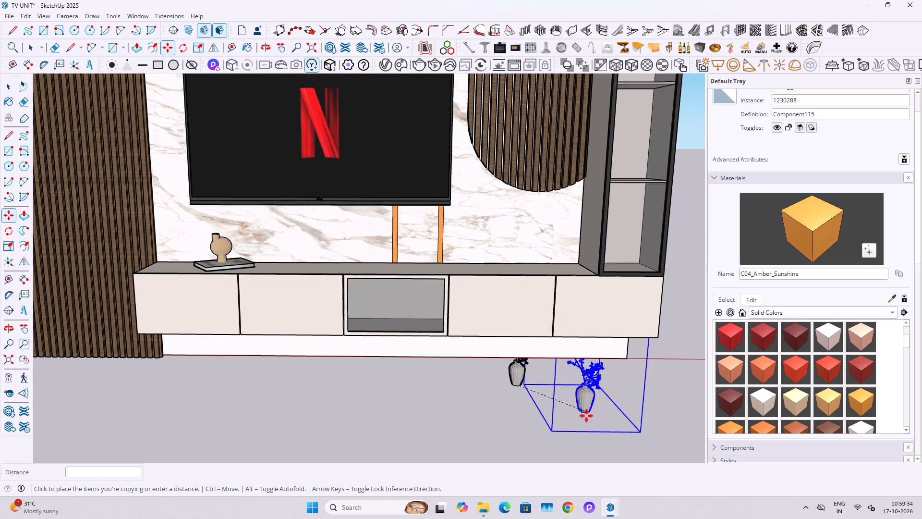
pyautogui.scroll(-1, 586, 416)
pyautogui.scroll(3, 516, 327)
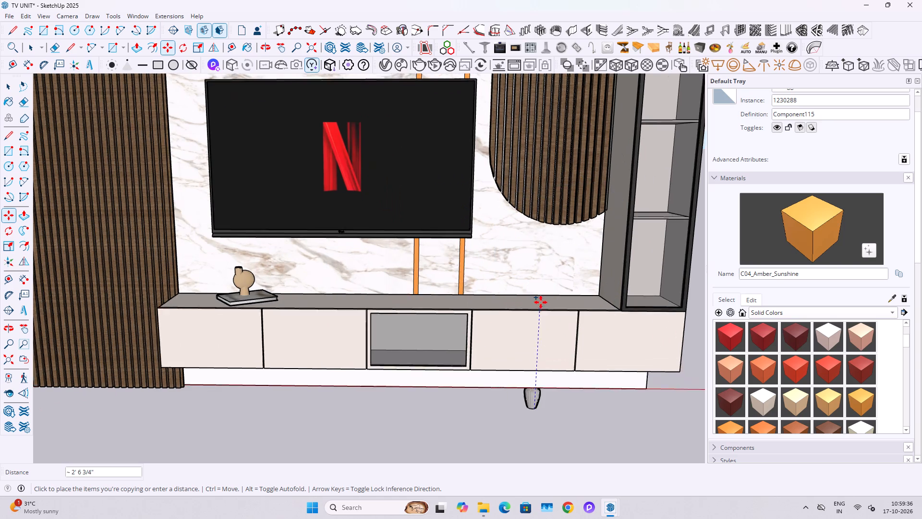
pyautogui.scroll(5, 541, 302)
pyautogui.click(534, 302)
# Nudge the copied vase up by about 3/16" at the console top and deselect it.
pyautogui.scroll(8, 532, 311)
pyautogui.moveTo(526, 334); pyautogui.dragTo(523, 288, button='middle')
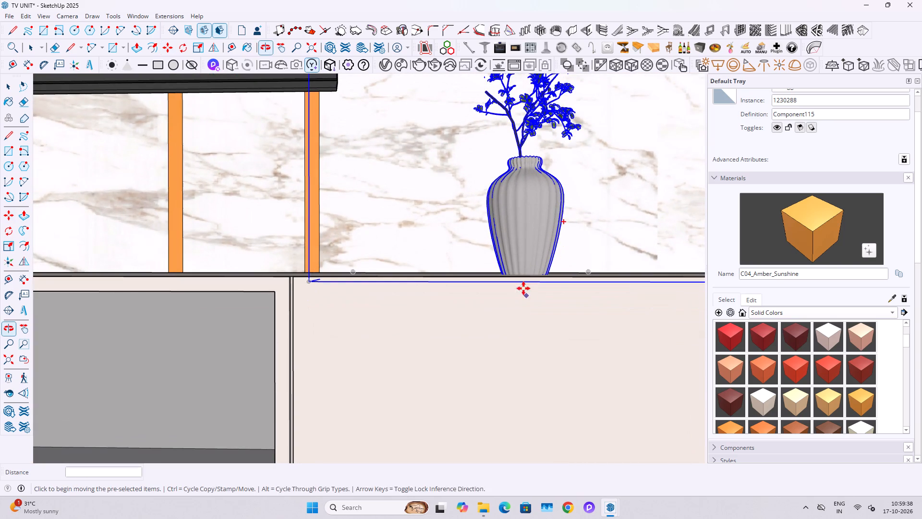
pyautogui.press('m')
pyautogui.click(528, 297)
pyautogui.click(529, 290)
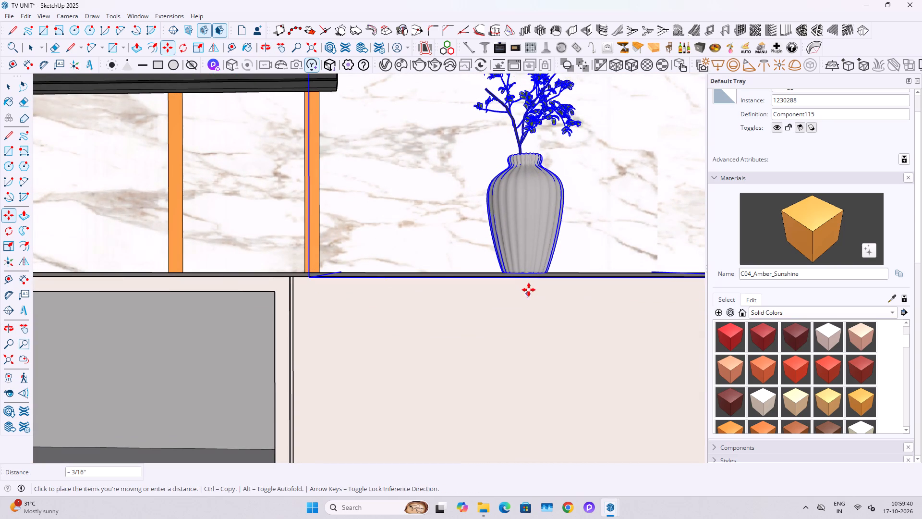
pyautogui.moveTo(529, 284); pyautogui.dragTo(499, 366, button='middle')
pyautogui.scroll(7, 514, 314)
pyautogui.moveTo(522, 348); pyautogui.dragTo(630, 253, button='middle')
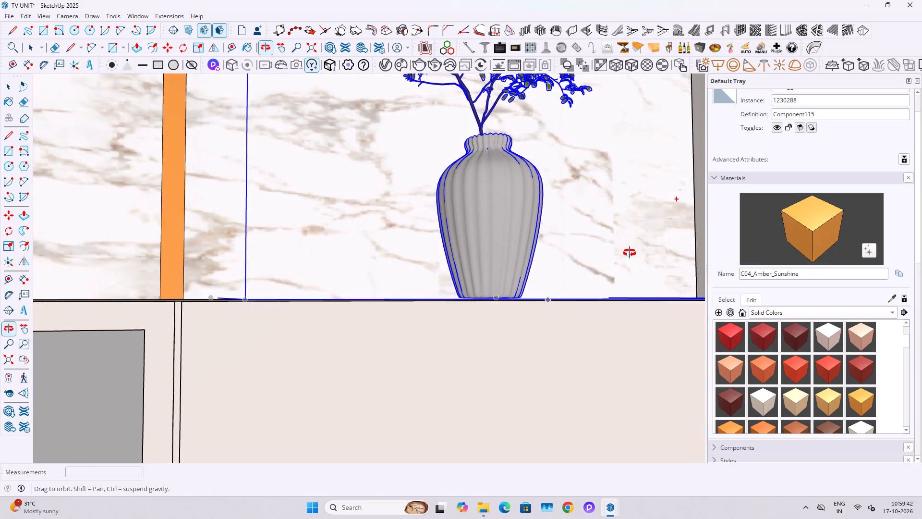
pyautogui.moveTo(630, 253); pyautogui.dragTo(618, 300, button='middle')
pyautogui.scroll(-2, 502, 297)
pyautogui.scroll(1, 501, 297)
pyautogui.moveTo(502, 296); pyautogui.dragTo(562, 274, button='middle')
pyautogui.scroll(-4, 409, 284)
pyautogui.press('space')
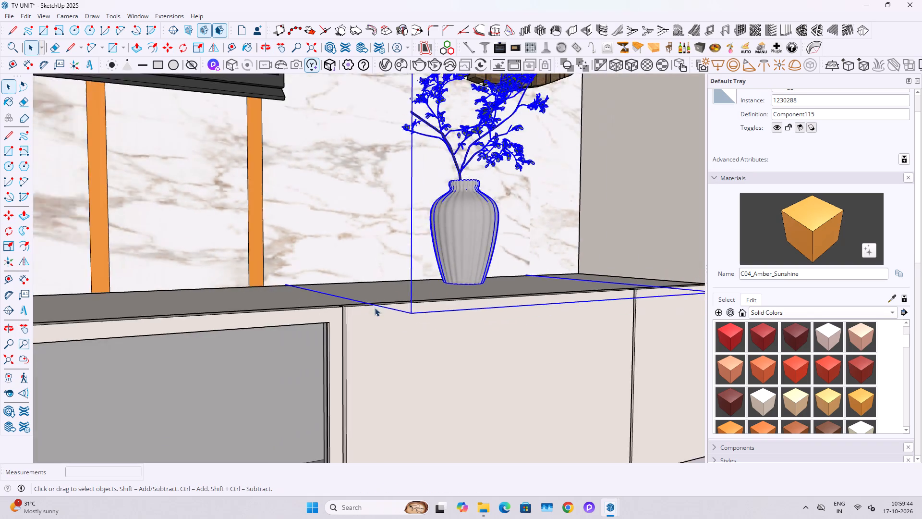
pyautogui.scroll(-18, 375, 308)
pyautogui.press('Escape')
pyautogui.press('Escape')
pyautogui.click(546, 388)
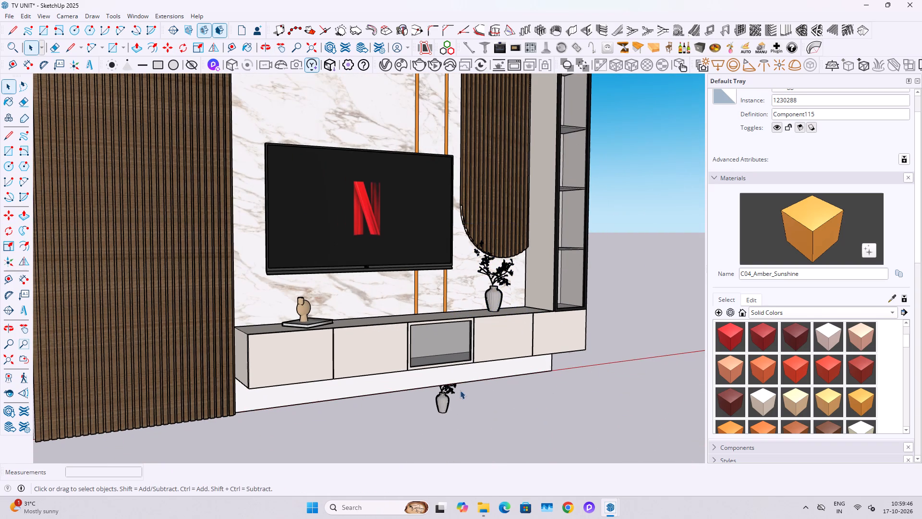
# Move the original branch vase from the floor onto the console's end by the wide fluted panel, beside the book set.
pyautogui.click(443, 401)
pyautogui.scroll(2, 443, 403)
pyautogui.press('n')
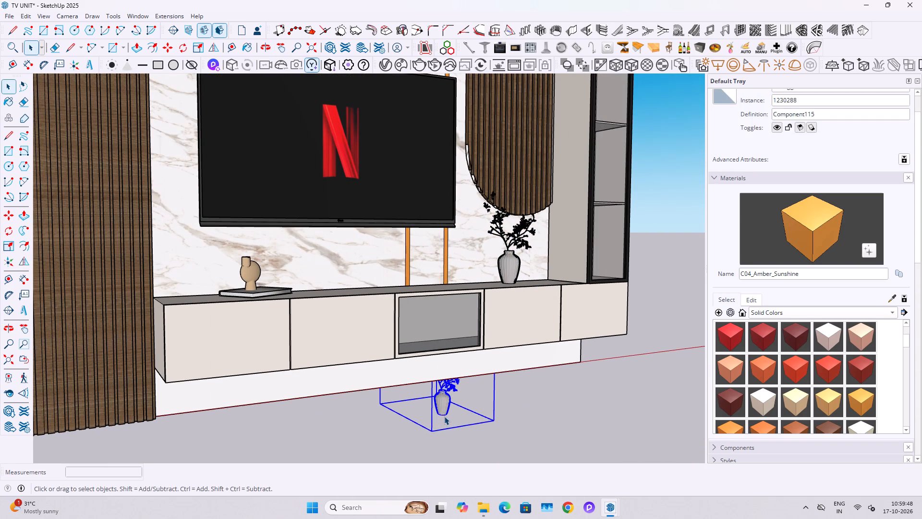
pyautogui.press('m')
pyautogui.click(445, 414)
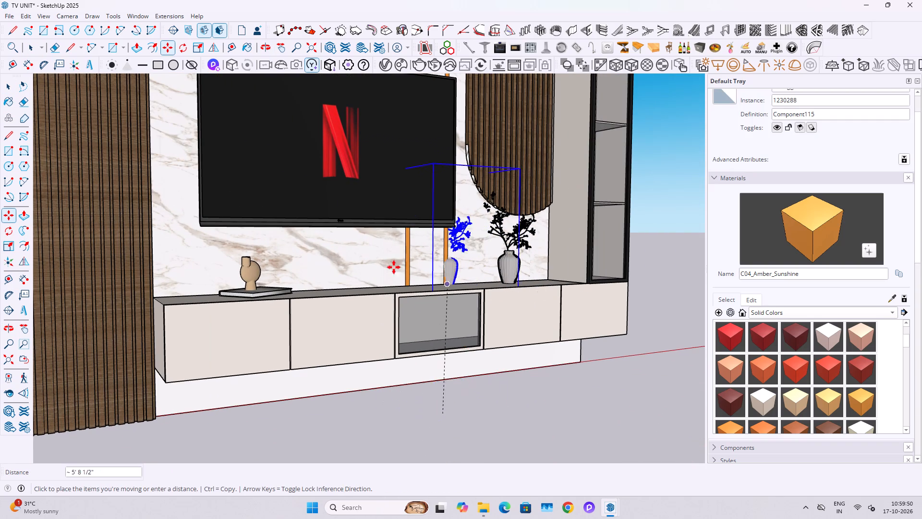
pyautogui.scroll(3, 366, 298)
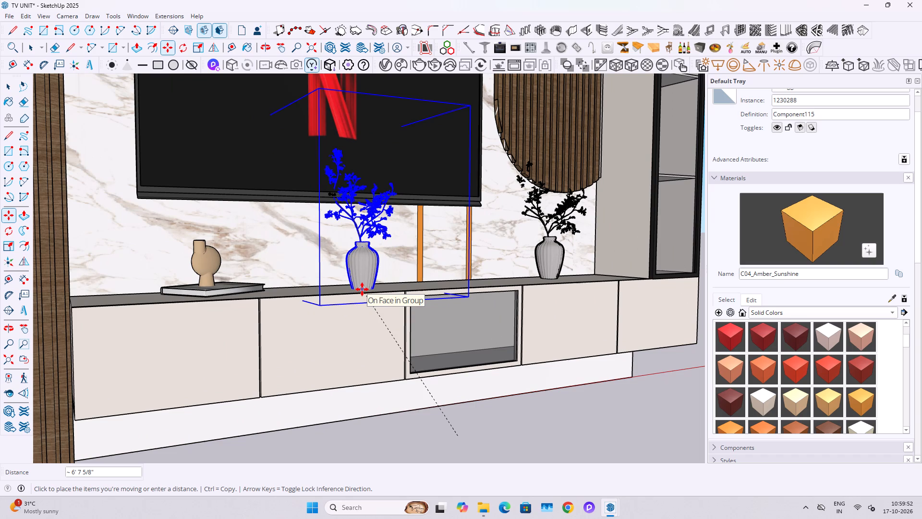
pyautogui.click(133, 301)
# Nudge the vase beside the book set up by about 1/2" at the console top.
pyautogui.moveTo(149, 283); pyautogui.dragTo(77, 356, button='middle')
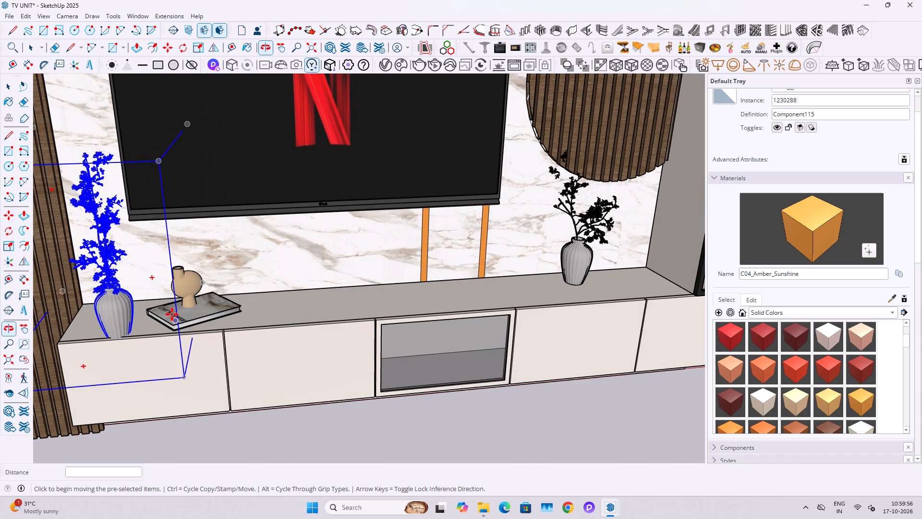
pyautogui.scroll(13, 124, 336)
pyautogui.press('m')
pyautogui.scroll(5, 118, 347)
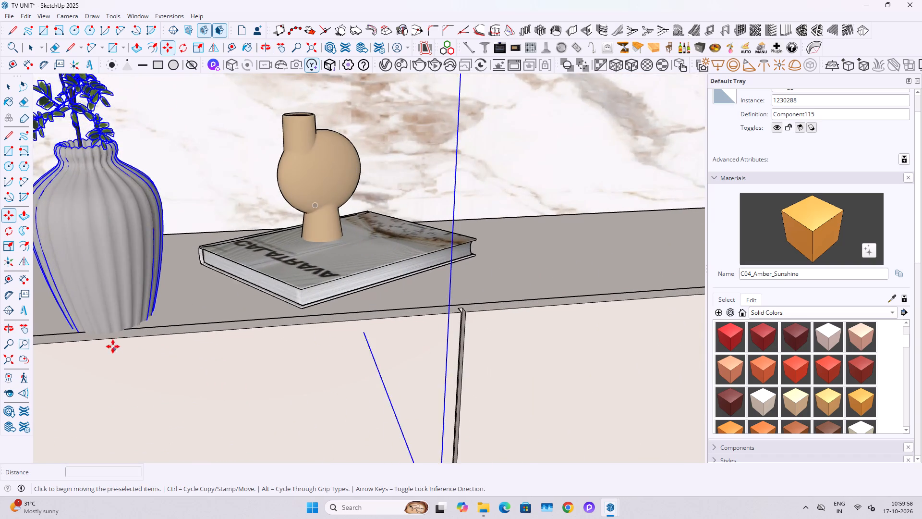
pyautogui.scroll(1, 113, 346)
pyautogui.click(118, 356)
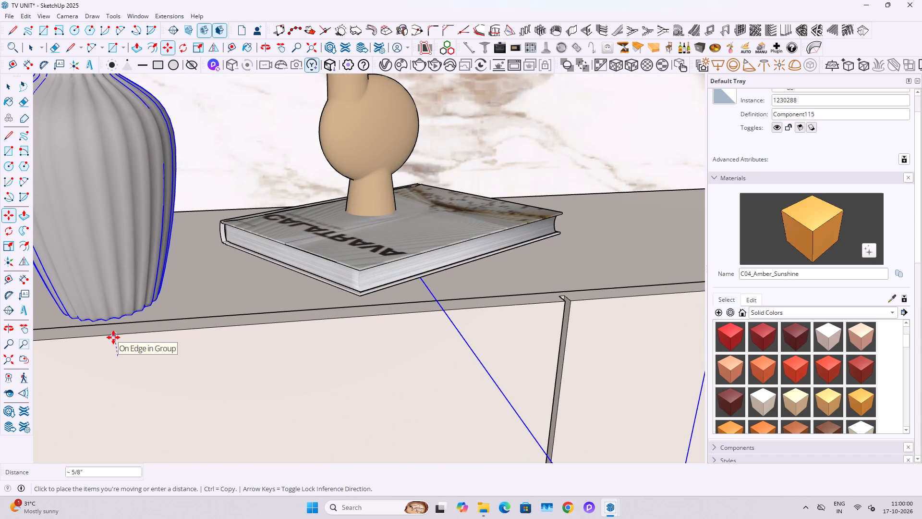
pyautogui.click(113, 340)
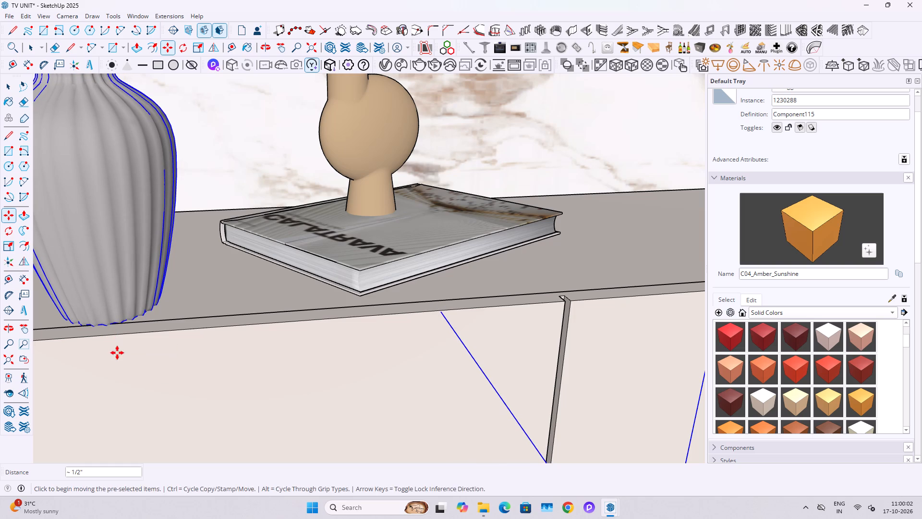
pyautogui.press('space')
# Shift the branch vase beside the book set toward the wall and the console's end, and deselect it.
pyautogui.moveTo(116, 360); pyautogui.dragTo(385, 289, button='middle')
pyautogui.scroll(1, 385, 290)
pyautogui.scroll(-11, 368, 295)
pyautogui.moveTo(376, 259); pyautogui.dragTo(410, 347, button='middle')
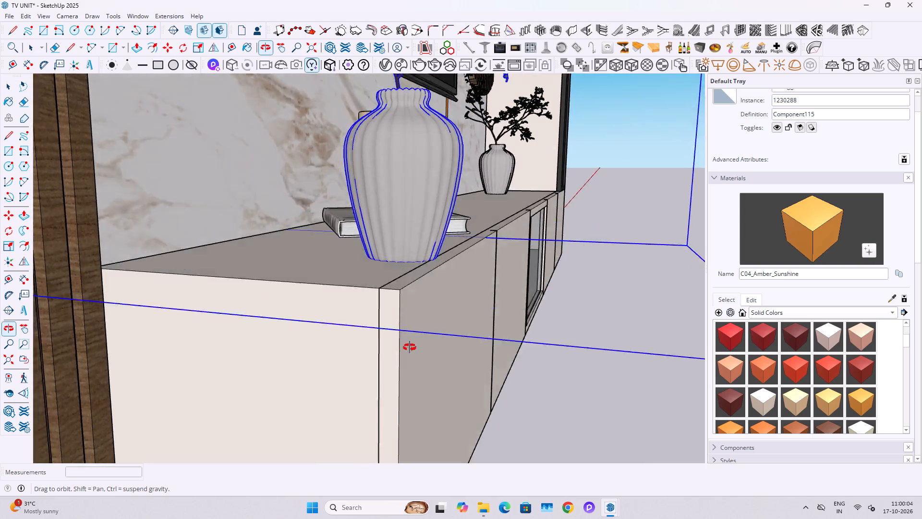
pyautogui.moveTo(410, 347); pyautogui.dragTo(437, 373, button='middle')
pyautogui.scroll(7, 393, 292)
pyautogui.press('m')
pyautogui.click(447, 345)
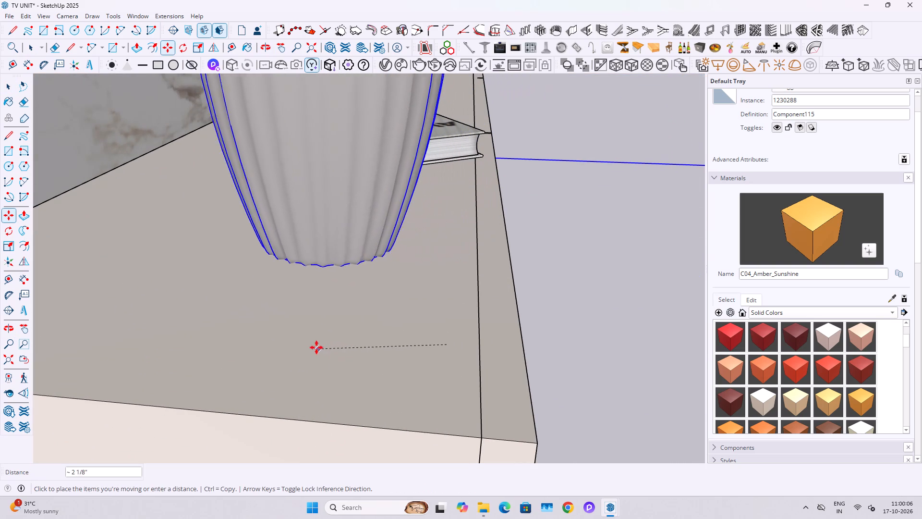
pyautogui.click(291, 330)
pyautogui.click(385, 290)
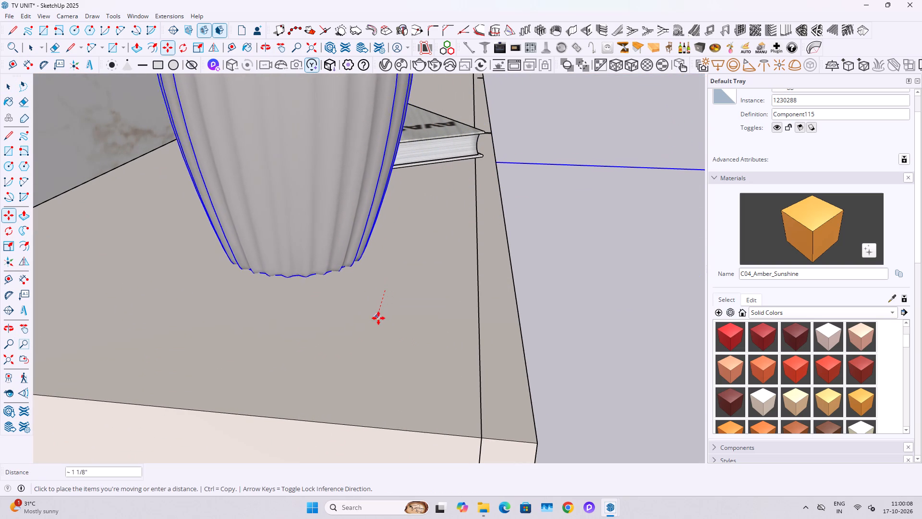
pyautogui.click(359, 371)
pyautogui.press('space')
pyautogui.press('space')
pyautogui.click(634, 340)
# Copy the book set with the sculptural vase about 3' 4" along the console top, in front of the amber strips.
pyautogui.scroll(-6, 577, 343)
pyautogui.scroll(1, 580, 343)
pyautogui.moveTo(576, 343); pyautogui.dragTo(548, 339, button='middle')
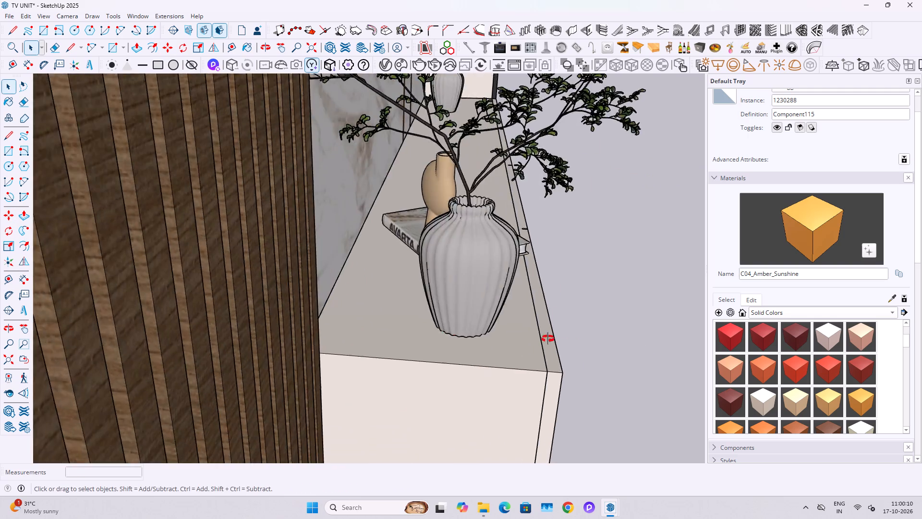
pyautogui.moveTo(548, 339); pyautogui.dragTo(202, 293, button='middle')
pyautogui.scroll(-13, 173, 285)
pyautogui.click(249, 265)
pyautogui.scroll(-2, 287, 300)
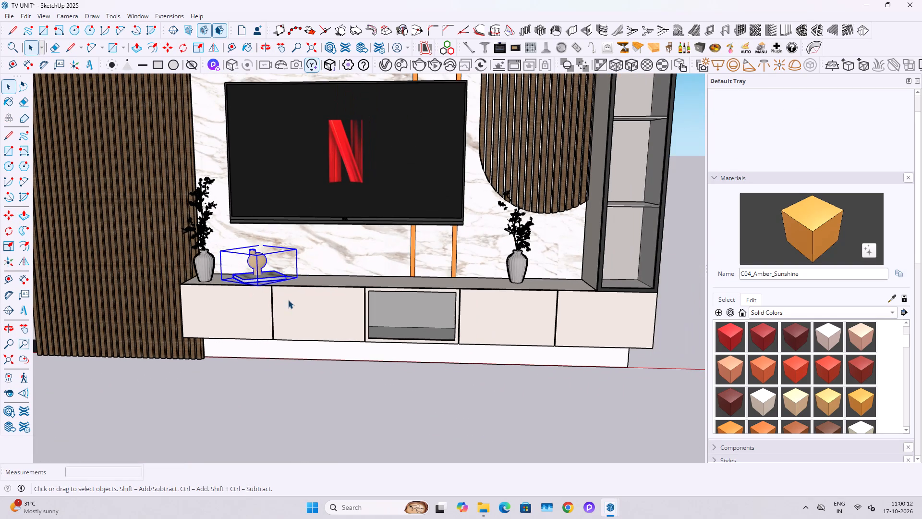
pyautogui.press(',')
pyautogui.press('m')
pyautogui.click(223, 314)
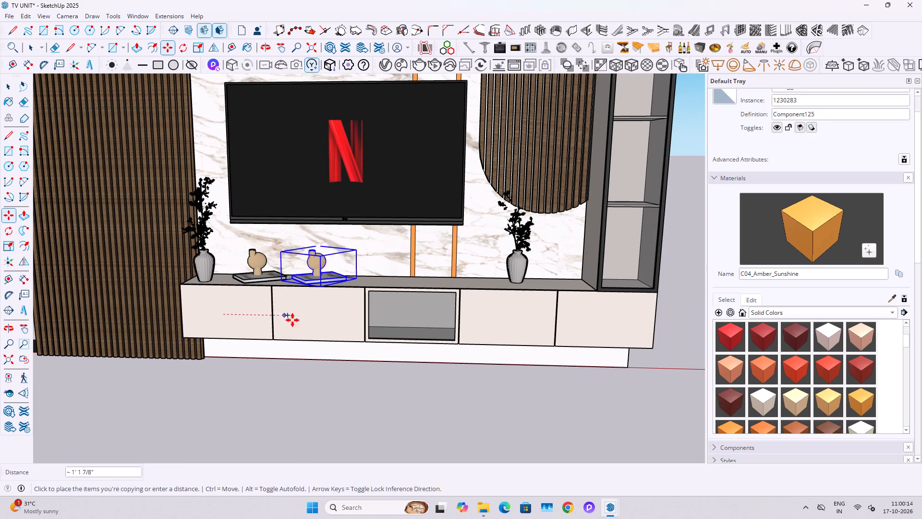
pyautogui.click(408, 318)
pyautogui.press('space')
pyautogui.click(413, 422)
# Switch to the INTERIOR 3D model and copy the sound bar below its television to the clipboard.
pyautogui.click(616, 508)
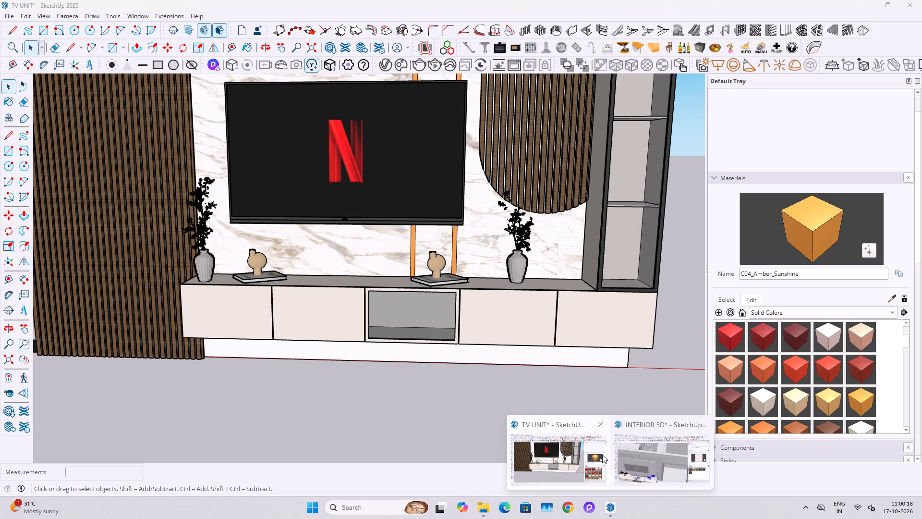
pyautogui.click(580, 454)
pyautogui.click(614, 512)
pyautogui.click(629, 463)
pyautogui.scroll(4, 373, 355)
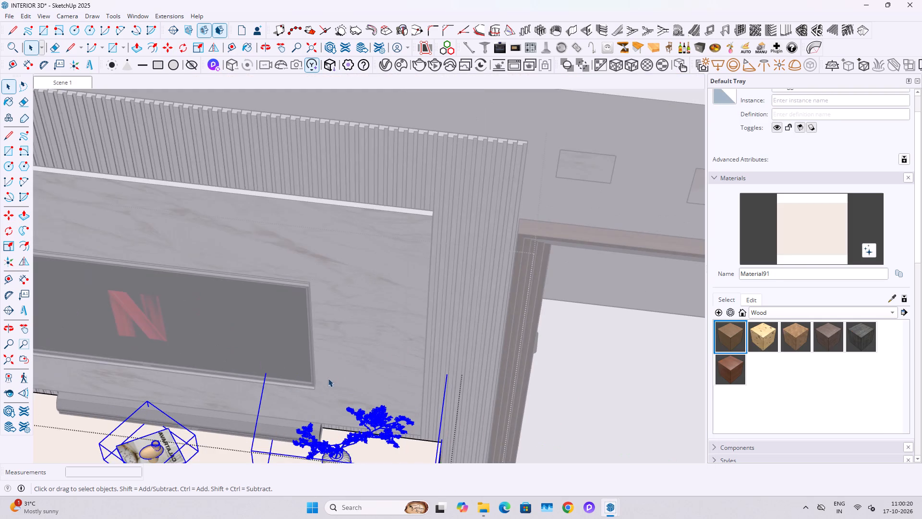
pyautogui.press('Escape')
pyautogui.press('Escape')
pyautogui.scroll(-5, 300, 374)
pyautogui.keyDown('shift'); pyautogui.moveTo(298, 380); pyautogui.dragTo(362, 287, button='middle'); pyautogui.keyUp('shift')
pyautogui.scroll(11, 301, 340)
pyautogui.doubleClick(326, 305)
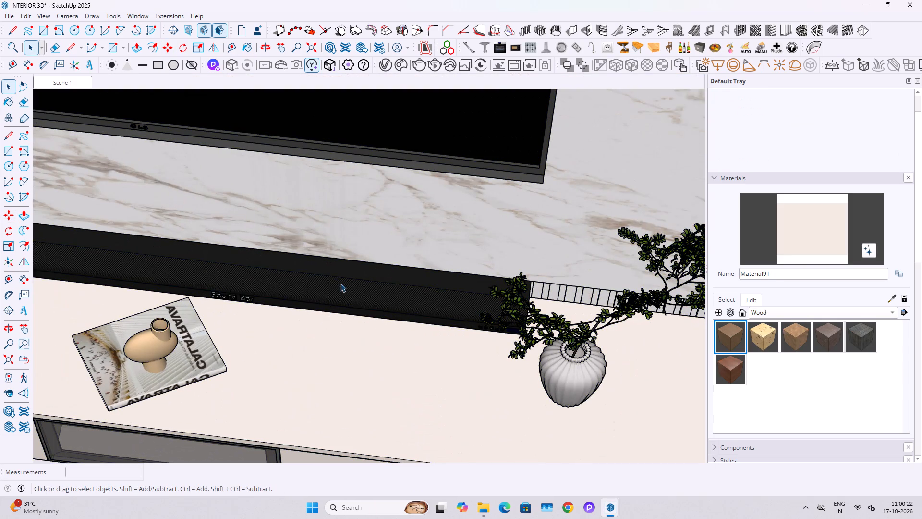
pyautogui.click(340, 284)
pyautogui.hotkey('ctrl', 'c')
pyautogui.hotkey('ctrl', 'c')
pyautogui.hotkey('ctrl', 'c')
pyautogui.hotkey('ctrl', 'c')
pyautogui.hotkey('ctrl', 'c')
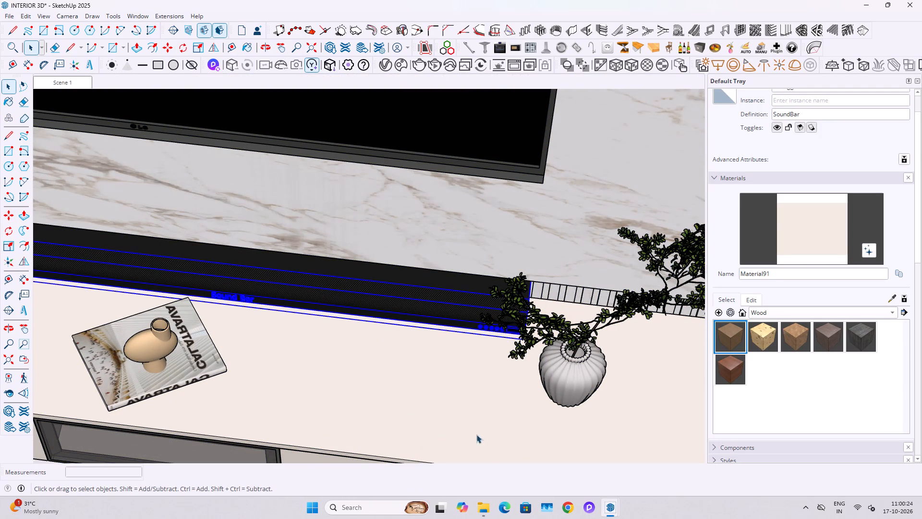
# Return to the TV UNIT model and paste the sound bar onto the floor in front of the console.
pyautogui.click(613, 502)
pyautogui.click(537, 449)
pyautogui.keyDown('ctrl'); pyautogui.scroll(3, 340, 398); pyautogui.keyUp('ctrl')
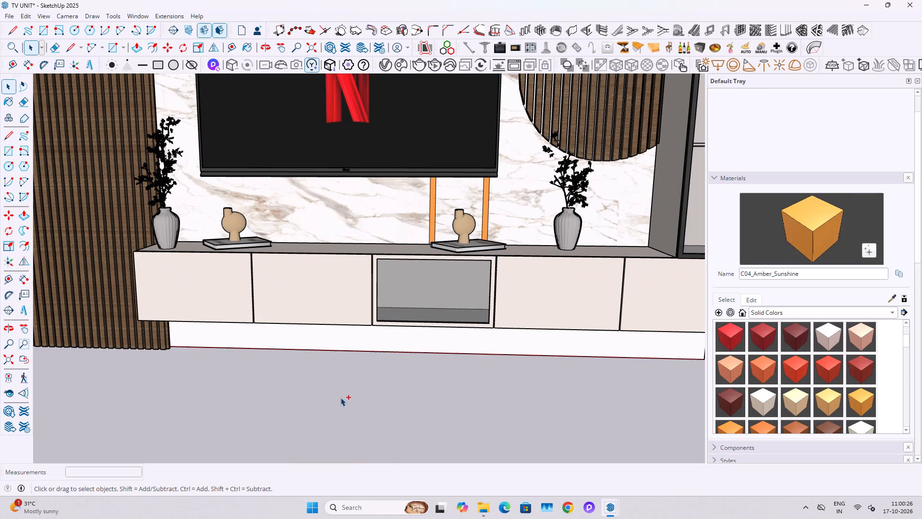
pyautogui.hotkey('ctrl', 'v')
pyautogui.scroll(-8, 271, 409)
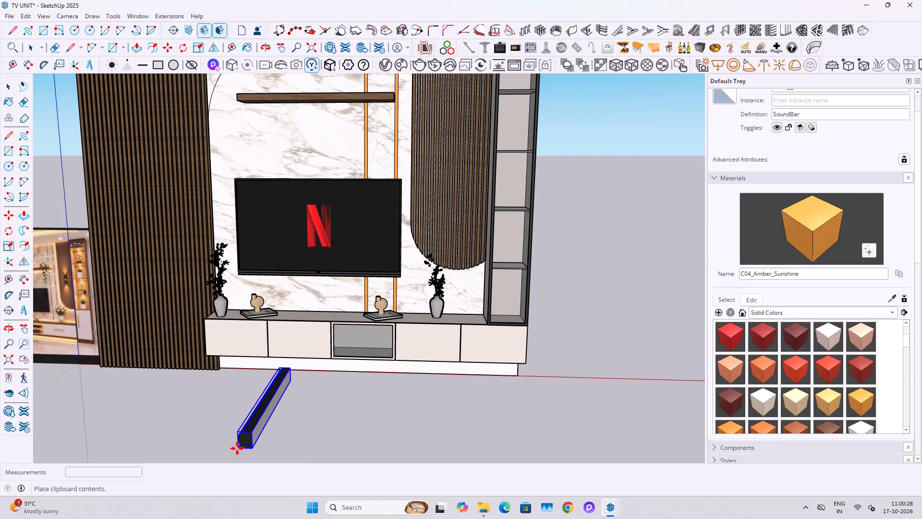
pyautogui.moveTo(245, 443); pyautogui.dragTo(324, 417, button='middle')
pyautogui.click(336, 419)
pyautogui.press('space')
# Rotate the sound bar 90 degrees on the floor so it runs parallel to the console.
pyautogui.scroll(2, 323, 402)
pyautogui.press('q')
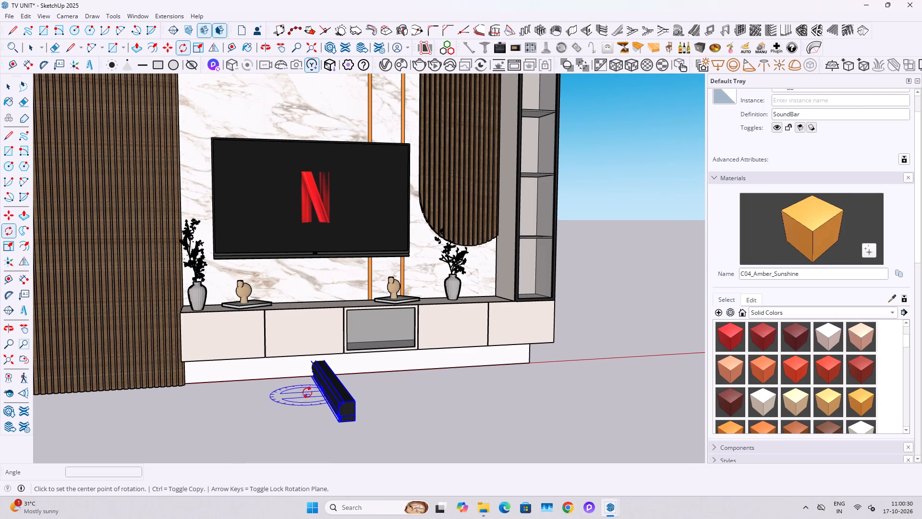
pyautogui.click(310, 382)
pyautogui.click(328, 420)
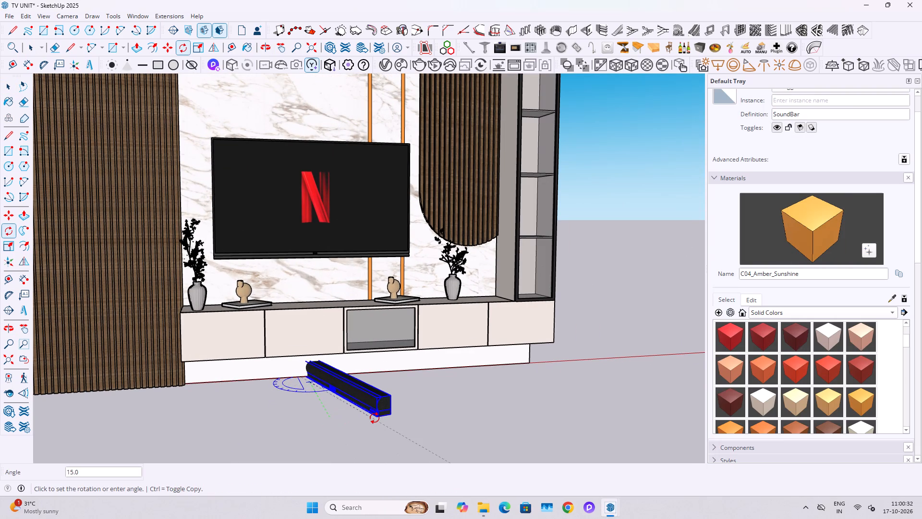
pyautogui.write('90')
pyautogui.press('Return')
pyautogui.press('space')
# Move the sound bar from the floor onto the console top, centred below the television and against the marble wall.
pyautogui.scroll(15, 274, 360)
pyautogui.moveTo(252, 392); pyautogui.dragTo(252, 393, button='middle')
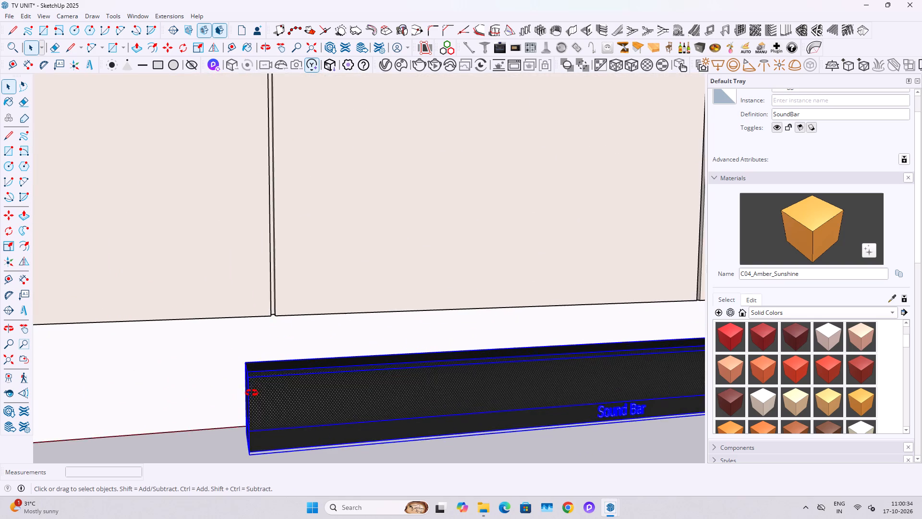
pyautogui.moveTo(252, 393); pyautogui.dragTo(328, 356, button='middle')
pyautogui.press('m')
pyautogui.click(267, 434)
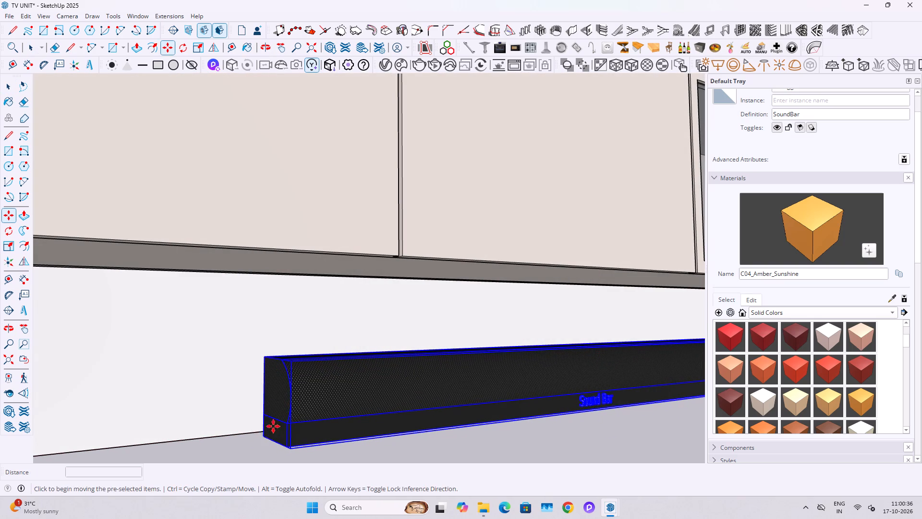
pyautogui.scroll(-12, 339, 387)
pyautogui.moveTo(433, 231); pyautogui.dragTo(284, 308, button='middle')
pyautogui.scroll(1, 307, 301)
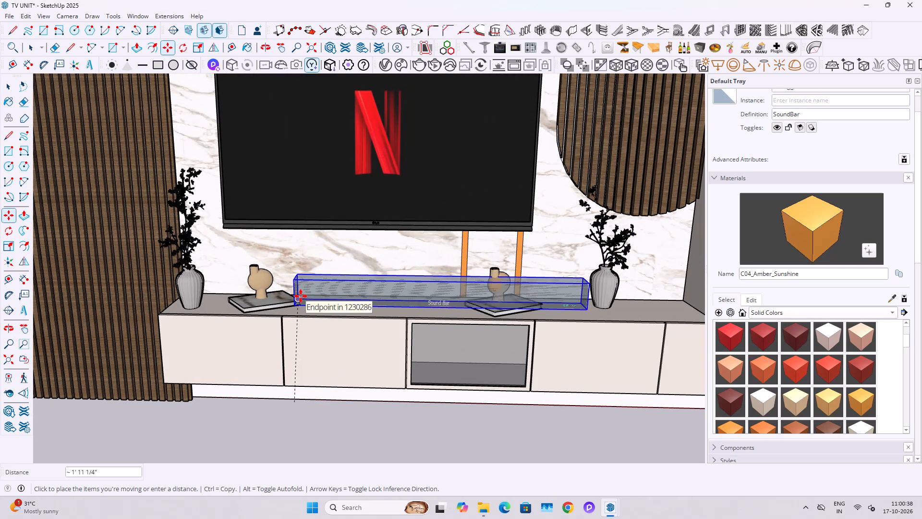
pyautogui.click(302, 295)
pyautogui.press('space')
pyautogui.scroll(3, 444, 319)
pyautogui.press('space')
pyautogui.moveTo(357, 317); pyautogui.dragTo(620, 362, button='middle')
pyautogui.click(613, 386)
# Move the copied book set about 1 3/8" forward, clear of the sound bar, and deselect it.
pyautogui.moveTo(462, 258); pyautogui.dragTo(335, 264, button='middle')
pyautogui.scroll(3, 382, 266)
pyautogui.click(456, 268)
pyautogui.scroll(2, 499, 270)
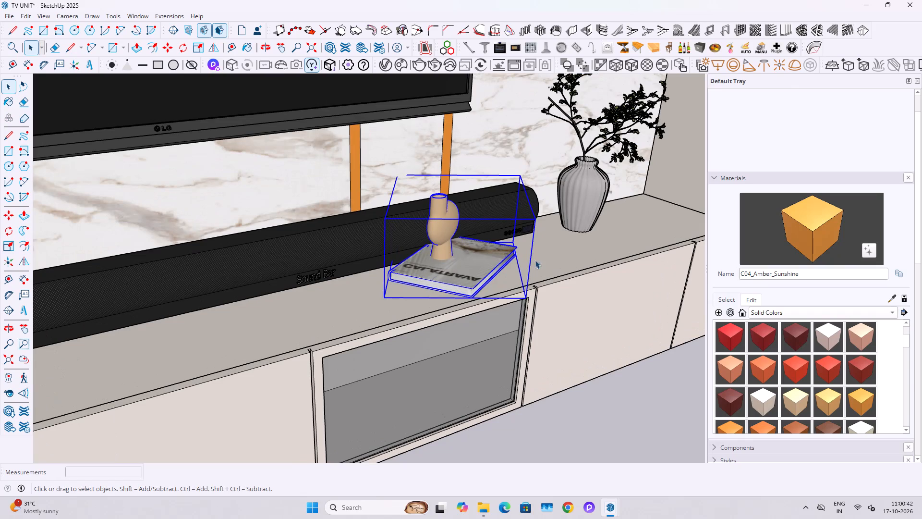
pyautogui.press('m')
pyautogui.click(535, 260)
pyautogui.click(546, 265)
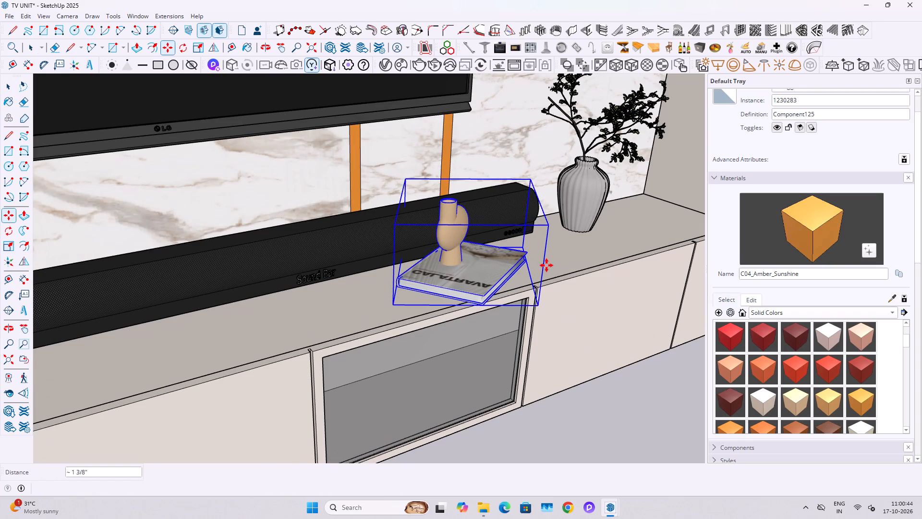
pyautogui.press('space')
pyautogui.press('space')
pyautogui.click(610, 422)
# Paint the front face of the console's open niche frame with M08_Obsidian_Black sampled from the tall shelf unit.
pyautogui.scroll(-5, 331, 303)
pyautogui.moveTo(440, 330); pyautogui.dragTo(313, 276, button='middle')
pyautogui.scroll(-4, 309, 266)
pyautogui.scroll(9, 374, 304)
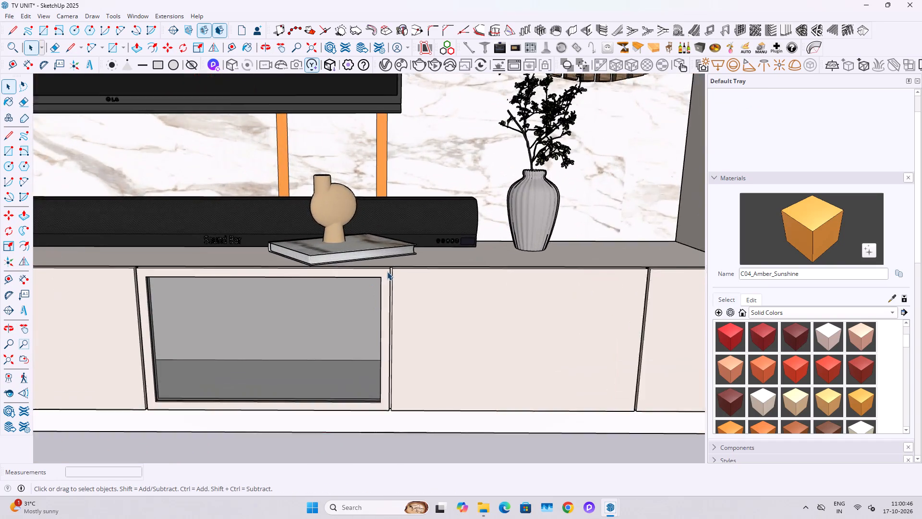
pyautogui.tripleClick(387, 271)
pyautogui.click(388, 271)
pyautogui.click(385, 271)
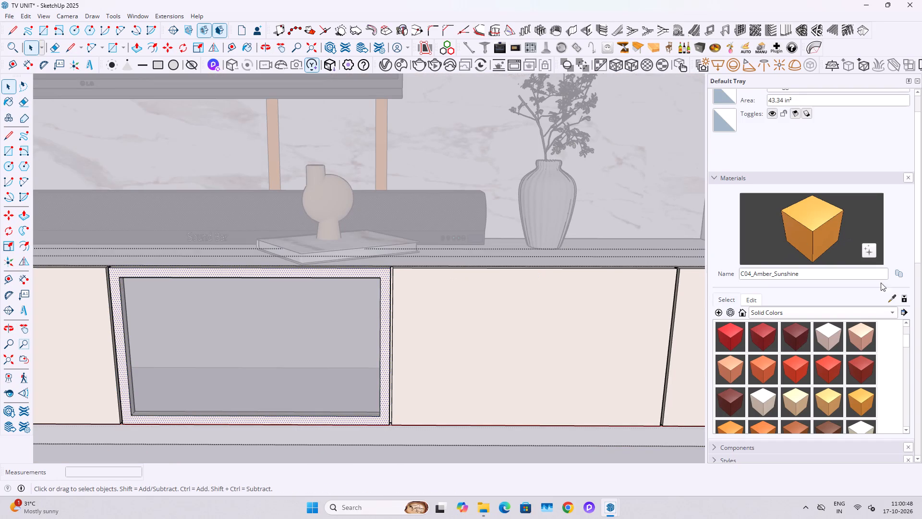
pyautogui.click(899, 296)
pyautogui.scroll(-5, 381, 223)
pyautogui.keyDown('shift'); pyautogui.moveTo(463, 259); pyautogui.dragTo(250, 251, button='middle'); pyautogui.keyUp('shift')
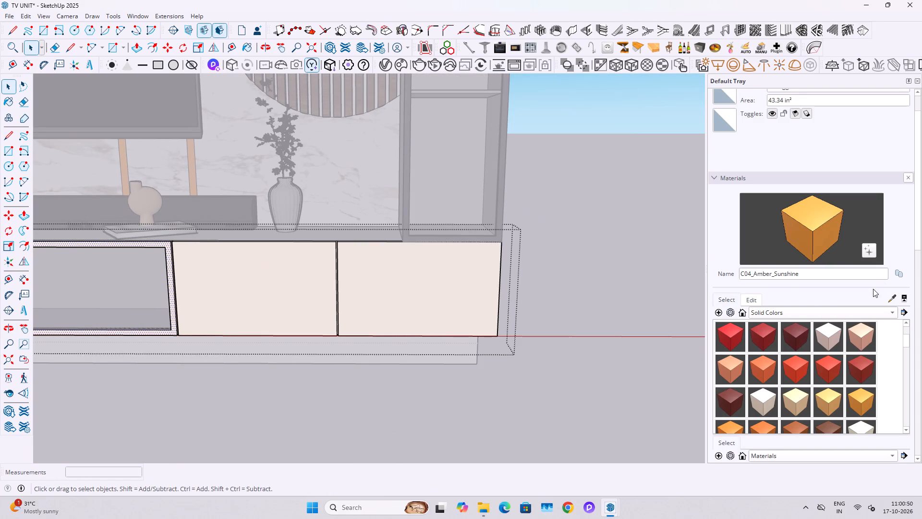
pyautogui.click(891, 295)
pyautogui.click(501, 197)
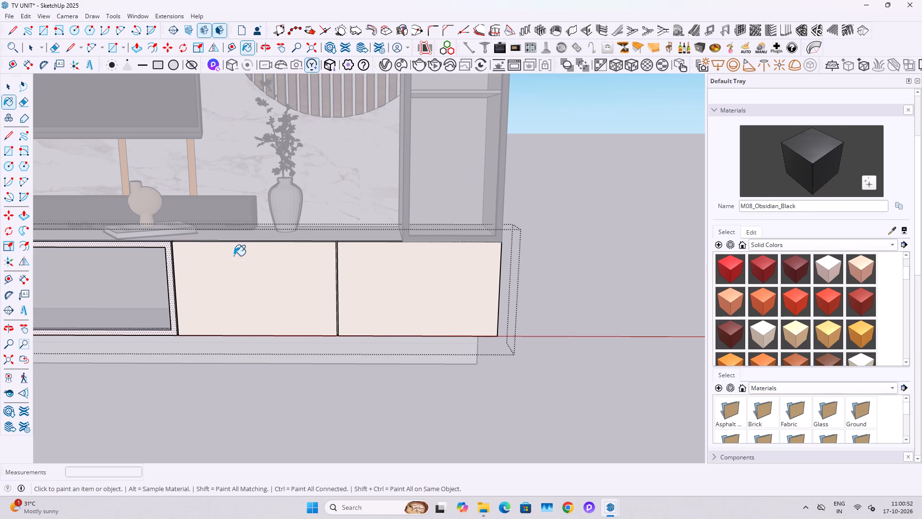
pyautogui.scroll(6, 194, 271)
pyautogui.click(191, 222)
# Paint the niche frame's top inner edge and the inner edge nearest the shelf unit with M08_Obsidian_Black.
pyautogui.moveTo(175, 228); pyautogui.dragTo(443, 176, button='middle')
pyautogui.scroll(2, 442, 176)
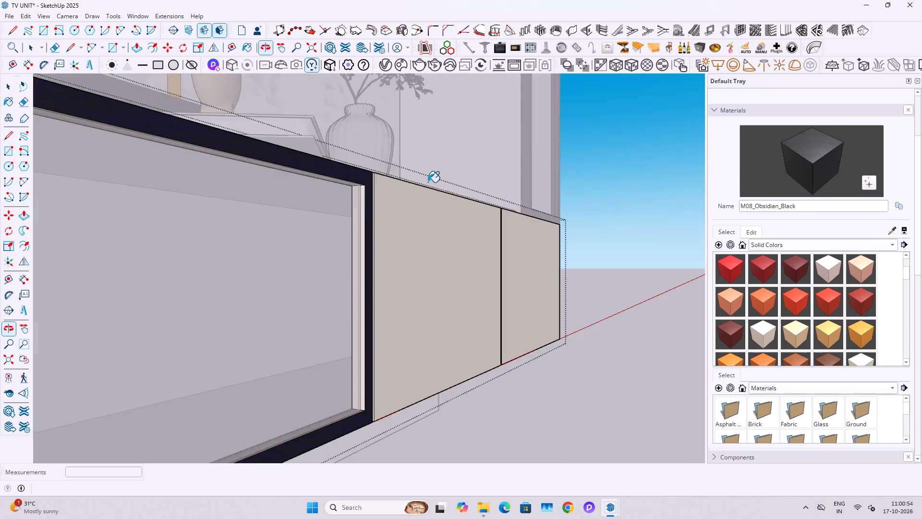
pyautogui.scroll(3, 428, 182)
pyautogui.click(376, 222)
pyautogui.click(377, 213)
pyautogui.click(369, 206)
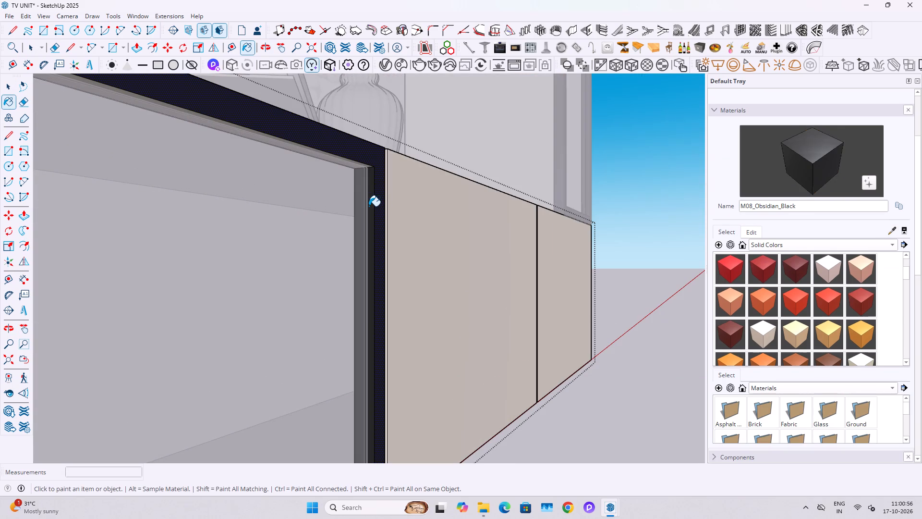
pyautogui.moveTo(370, 213); pyautogui.dragTo(269, 266, button='middle')
pyautogui.scroll(5, 300, 185)
pyautogui.moveTo(226, 247); pyautogui.dragTo(325, 101, button='middle')
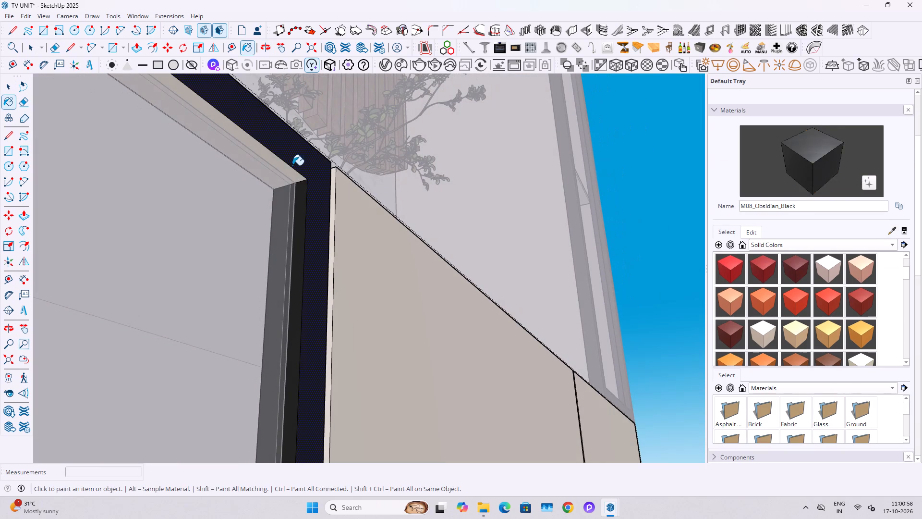
pyautogui.click(291, 170)
# Paint the niche frame's remaining side and bottom inner edges with M08_Obsidian_Black and exit the console front group.
pyautogui.scroll(-5, 308, 179)
pyautogui.moveTo(353, 213); pyautogui.dragTo(145, 285, button='middle')
pyautogui.scroll(-7, 141, 285)
pyautogui.keyDown('shift'); pyautogui.moveTo(121, 308); pyautogui.dragTo(414, 170, button='middle'); pyautogui.keyUp('shift')
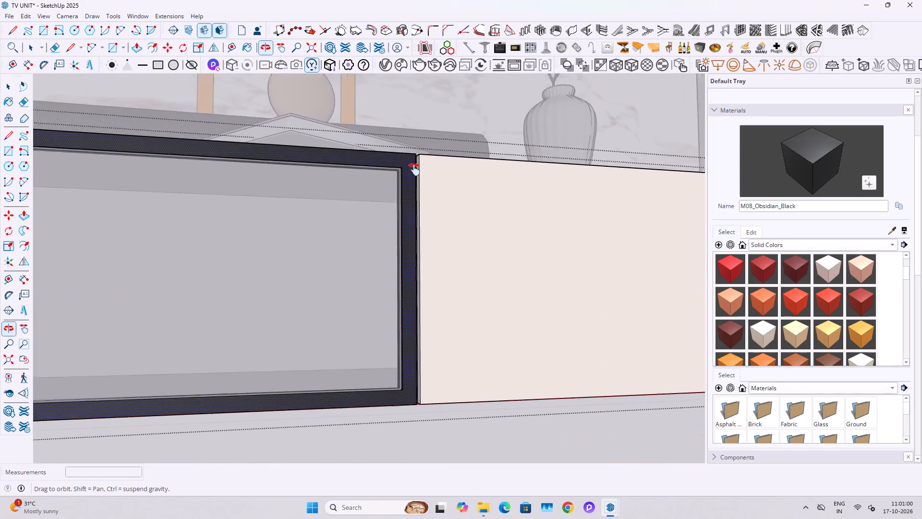
pyautogui.keyDown('shift'); pyautogui.moveTo(414, 170); pyautogui.dragTo(381, 246, button='middle'); pyautogui.keyUp('shift')
pyautogui.keyDown('shift'); pyautogui.moveTo(183, 315); pyautogui.dragTo(468, 220, button='middle'); pyautogui.keyUp('shift')
pyautogui.scroll(7, 245, 144)
pyautogui.moveTo(284, 136); pyautogui.dragTo(256, 272, button='middle')
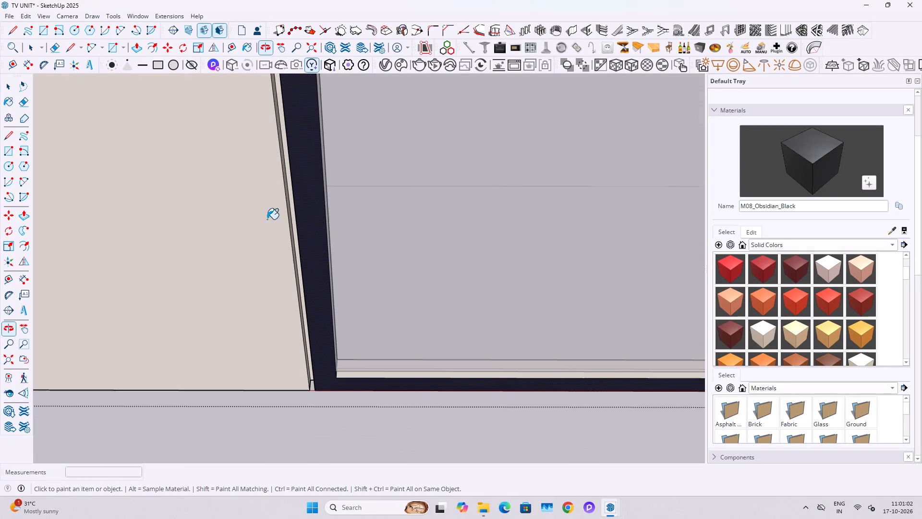
pyautogui.moveTo(320, 107); pyautogui.dragTo(298, 192, button='middle')
pyautogui.scroll(5, 315, 173)
pyautogui.moveTo(337, 291); pyautogui.dragTo(260, 240, button='middle')
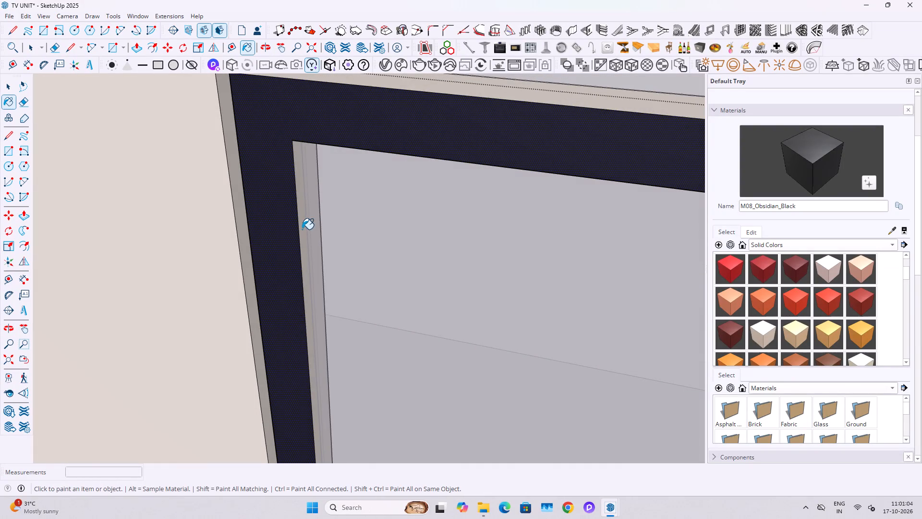
pyautogui.click(302, 229)
pyautogui.scroll(-5, 296, 219)
pyautogui.keyDown('shift'); pyautogui.moveTo(323, 400); pyautogui.dragTo(255, 208, button='middle'); pyautogui.keyUp('shift')
pyautogui.scroll(3, 284, 305)
pyautogui.click(269, 364)
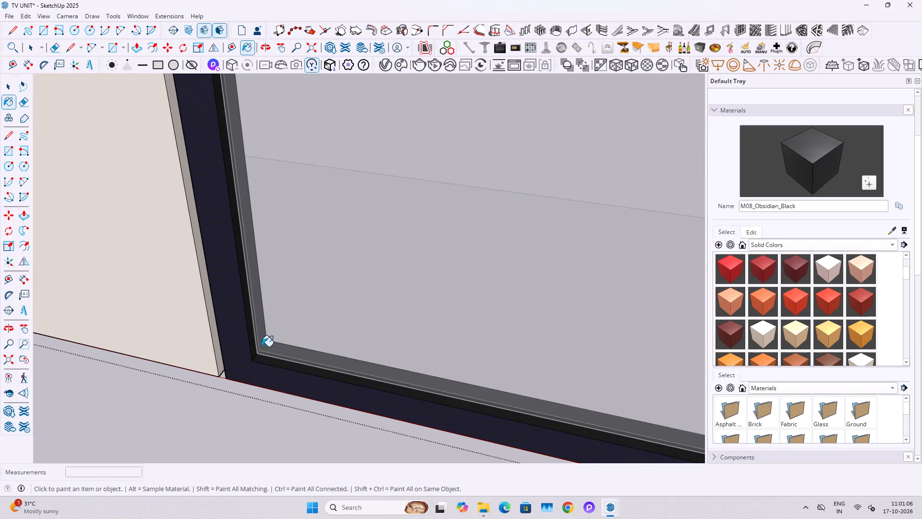
pyautogui.press('space')
pyautogui.scroll(-19, 249, 330)
pyautogui.press('Escape')
pyautogui.press('Escape')
# Delete the stray grey panel and the leftover piece standing on the floor in front of the console.
pyautogui.moveTo(326, 282); pyautogui.dragTo(470, 132, button='middle')
pyautogui.scroll(-10, 431, 150)
pyautogui.keyDown('shift'); pyautogui.moveTo(544, 179); pyautogui.dragTo(528, 294, button='middle'); pyautogui.keyUp('shift')
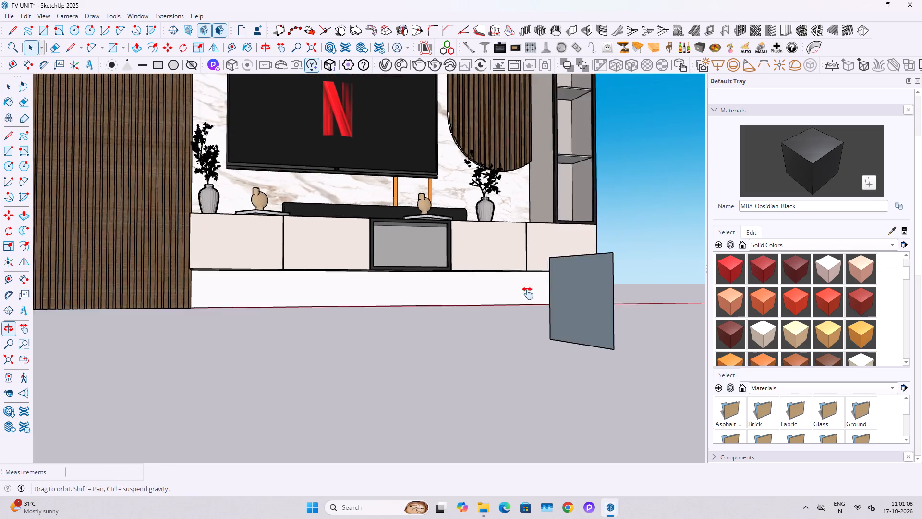
pyautogui.keyDown('shift'); pyautogui.moveTo(528, 294); pyautogui.dragTo(432, 344, button='middle'); pyautogui.keyUp('shift')
pyautogui.scroll(-16, 452, 297)
pyautogui.moveTo(441, 345); pyautogui.dragTo(390, 371)
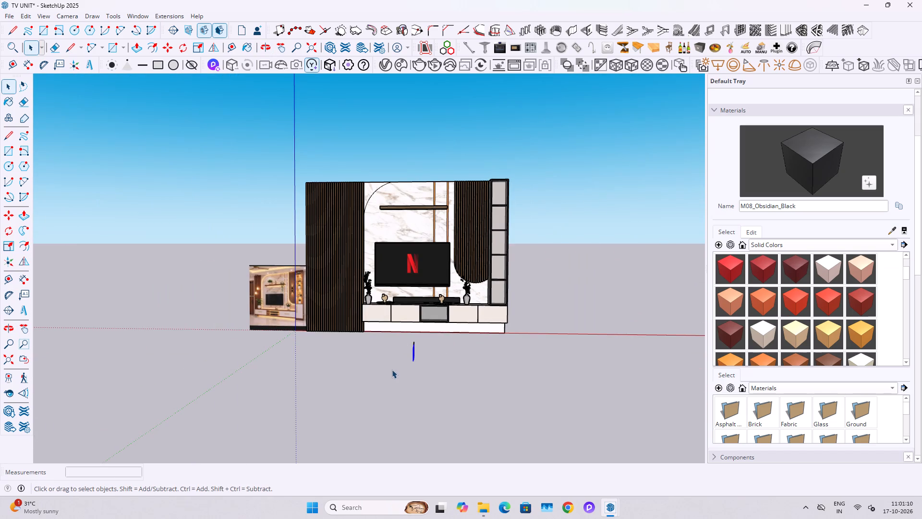
pyautogui.scroll(-4, 393, 369)
pyautogui.moveTo(413, 362); pyautogui.dragTo(370, 377, button='middle')
pyautogui.press('Delete')
pyautogui.scroll(6, 351, 291)
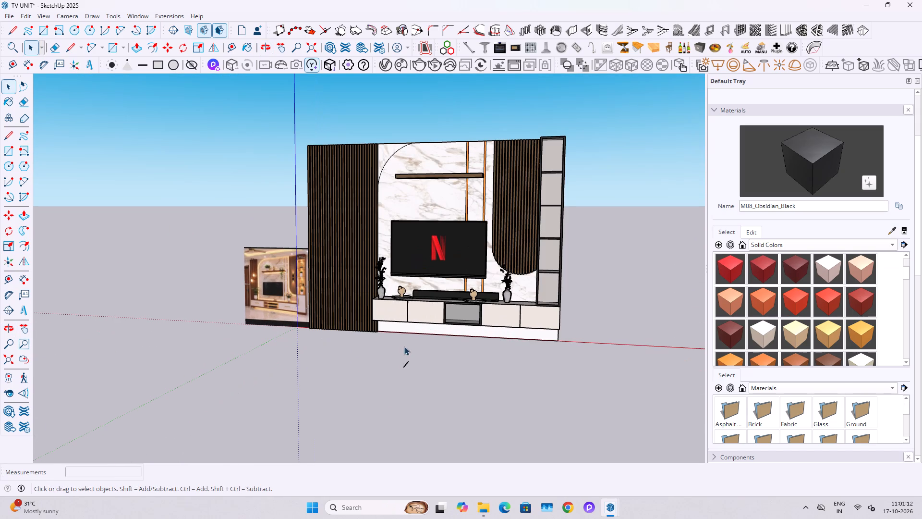
pyautogui.moveTo(414, 358); pyautogui.dragTo(391, 383)
pyautogui.press('Delete')
# Delete the reference image beside the wide fluted panel.
pyautogui.click(263, 292)
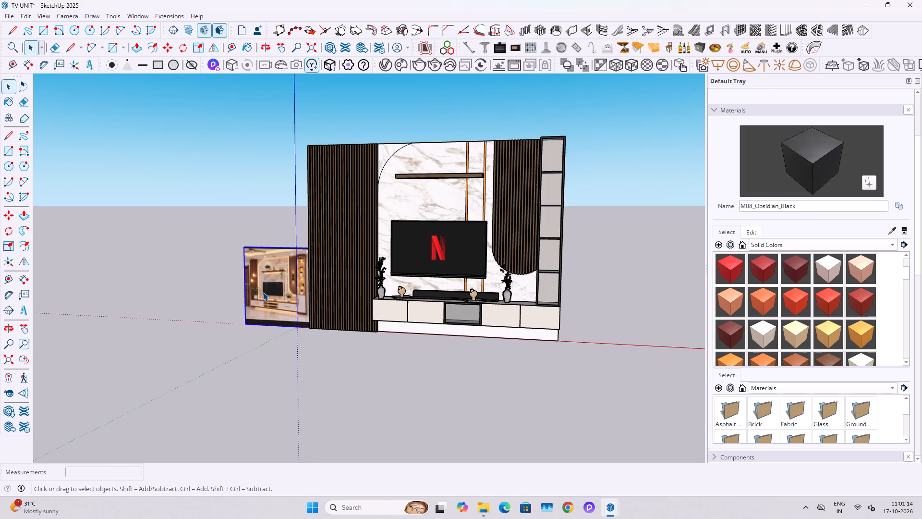
pyautogui.press('Delete')
# Bring up the overview of open windows and desktops.
pyautogui.moveTo(358, 305); pyautogui.dragTo(417, 305, button='middle')
pyautogui.scroll(4, 418, 267)
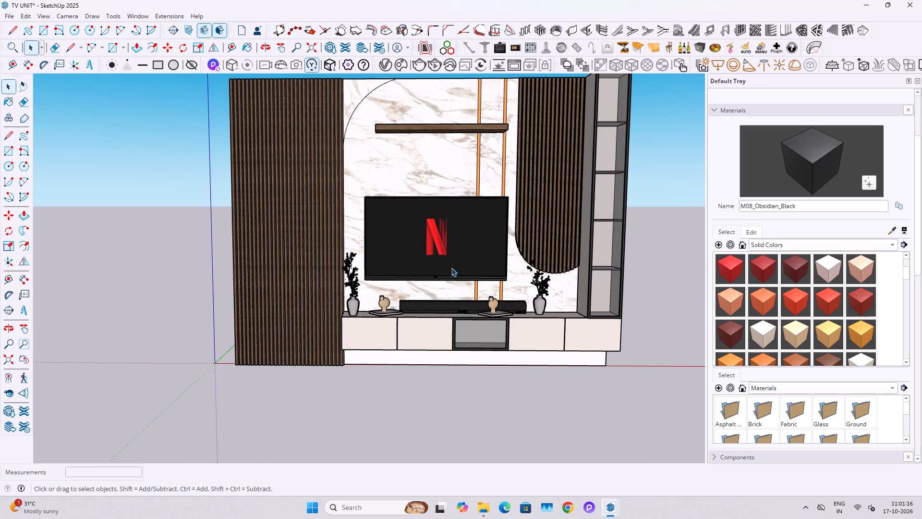
pyautogui.scroll(1, 451, 268)
pyautogui.keyDown('shift'); pyautogui.moveTo(455, 266); pyautogui.dragTo(425, 329, button='middle'); pyautogui.keyUp('shift')
pyautogui.middleClick(459, 379)
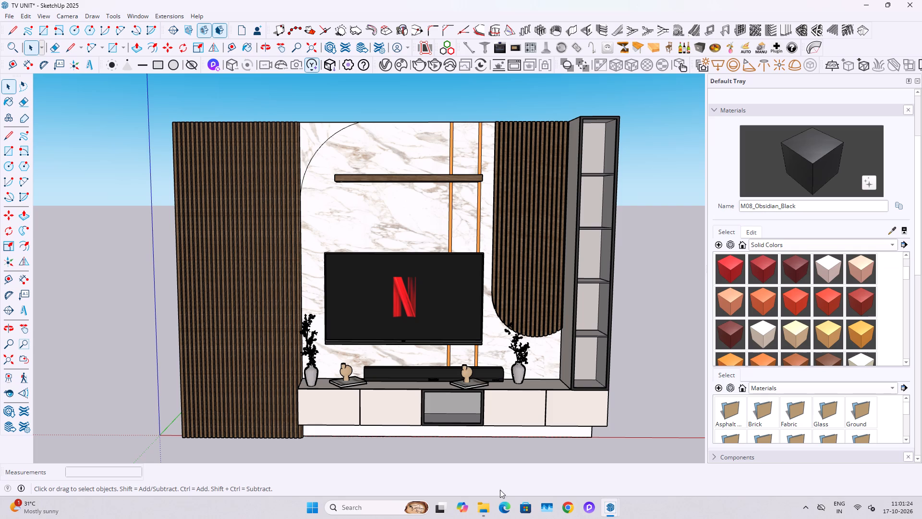
pyautogui.click(434, 506)
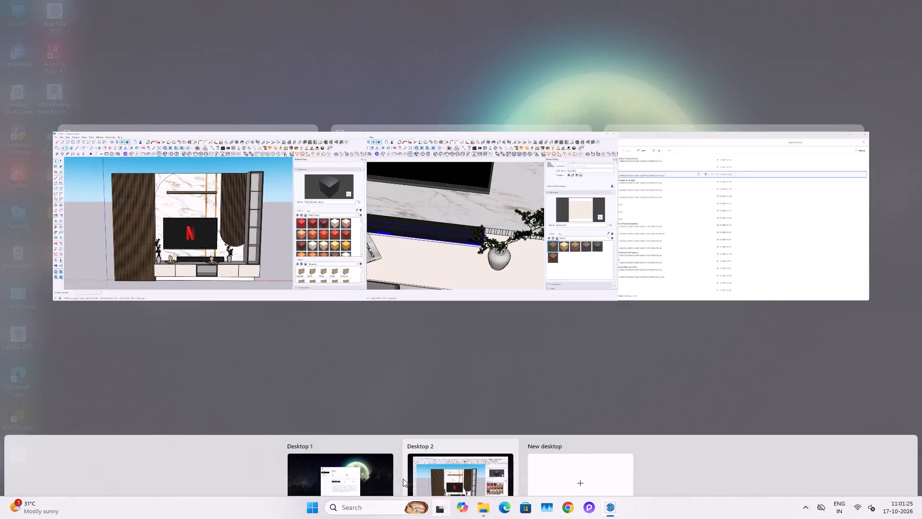
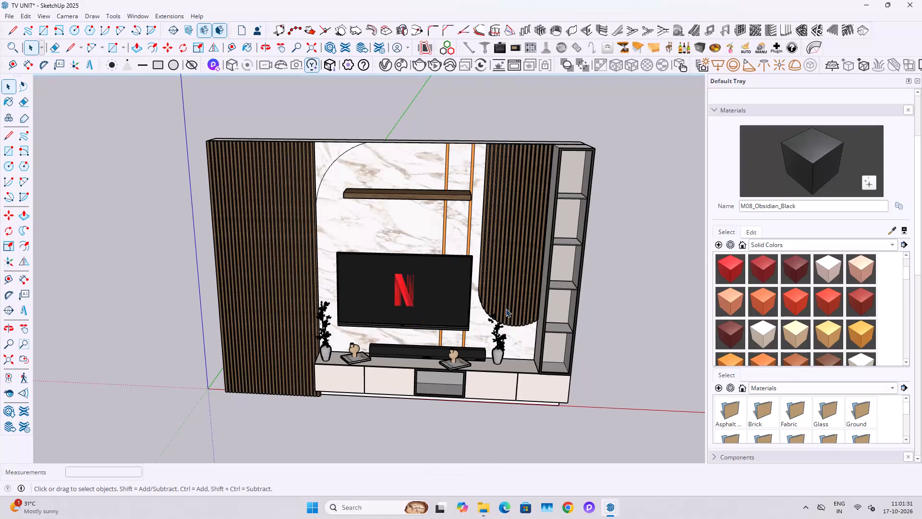
# Hide the black frame group around the open shelving tower at the end of the TV unit.
pyautogui.scroll(4, 561, 293)
pyautogui.click(548, 224)
pyautogui.rightClick(548, 224)
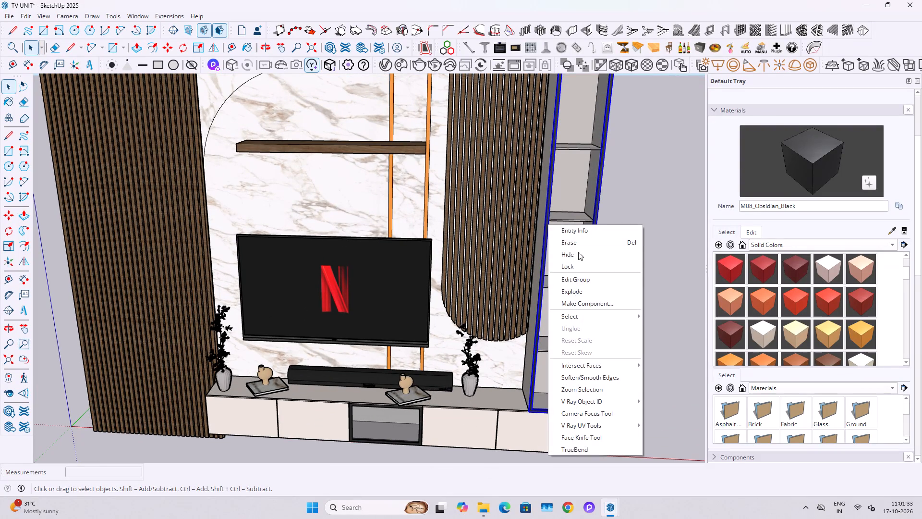
pyautogui.click(577, 250)
# Switch to Chrome, open the 3D Warehouse site and dismiss its scheduled maintenance notice.
pyautogui.click(573, 510)
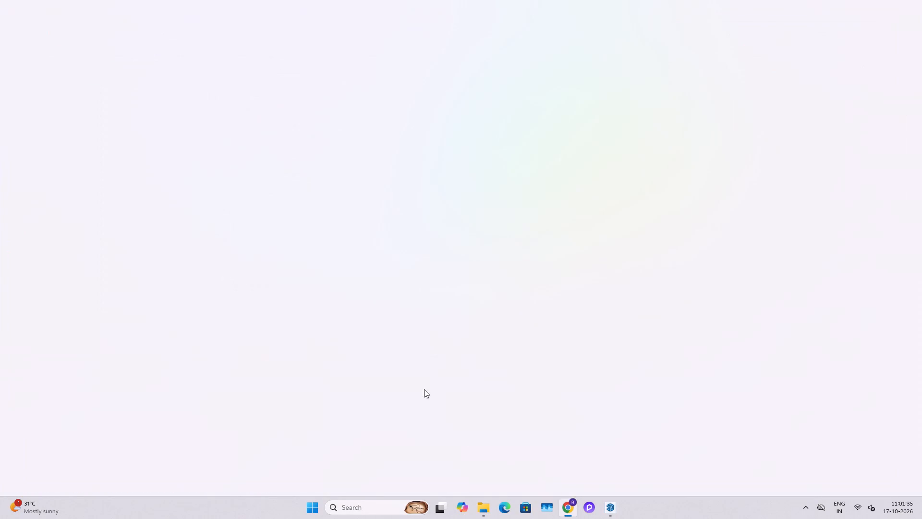
pyautogui.click(197, 24)
pyautogui.write('3D')
pyautogui.click(162, 51)
pyautogui.click(195, 148)
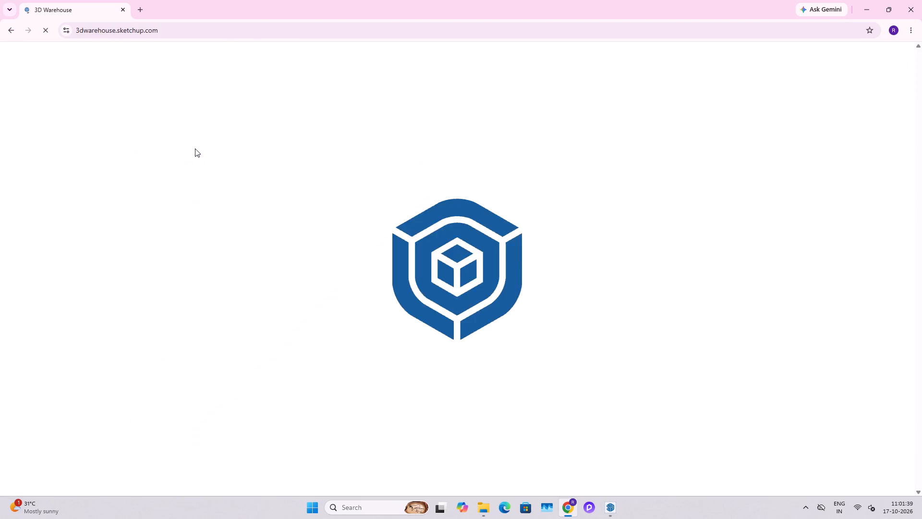
pyautogui.scroll(-4, 466, 294)
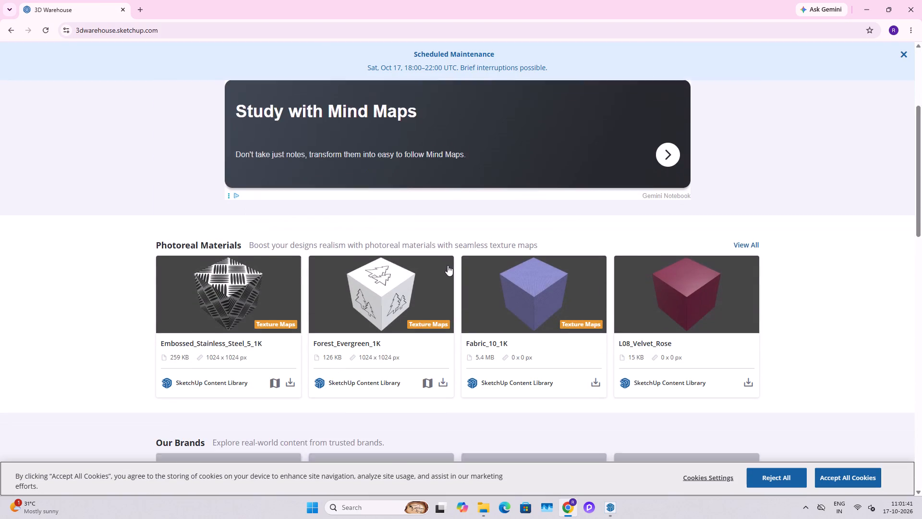
pyautogui.scroll(-2, 448, 265)
pyautogui.scroll(11, 264, 172)
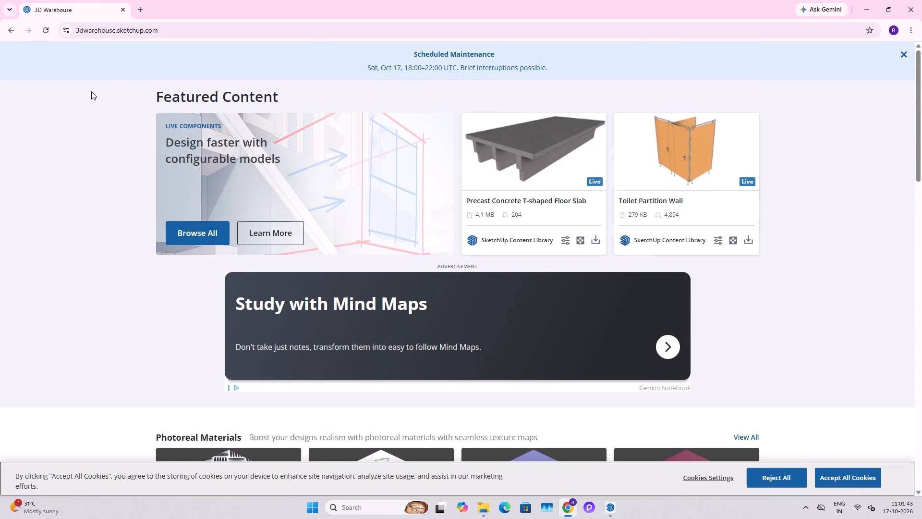
pyautogui.scroll(-4, 294, 199)
pyautogui.scroll(-4, 342, 222)
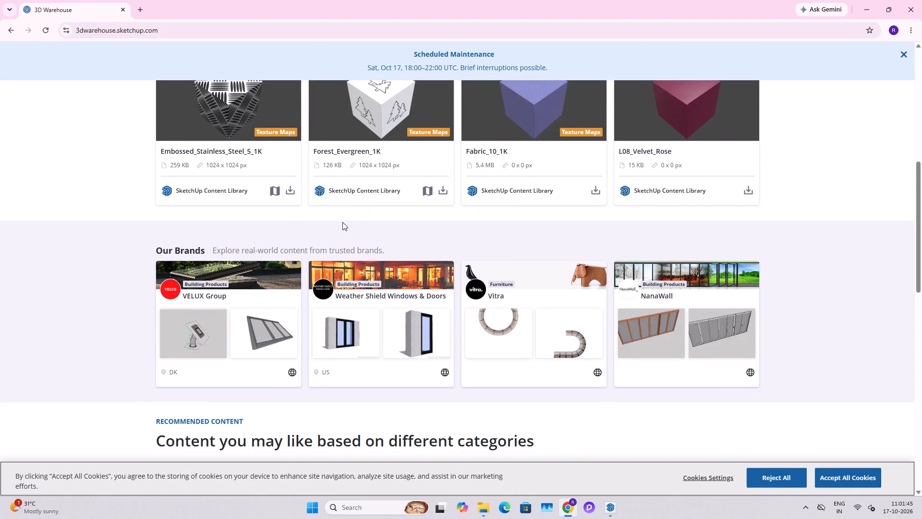
pyautogui.scroll(-7, 342, 222)
pyautogui.scroll(12, 343, 222)
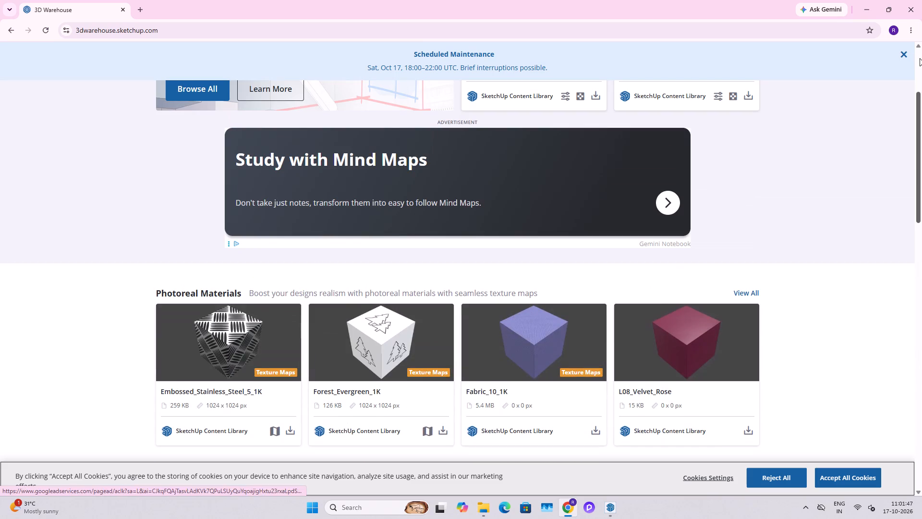
pyautogui.click(906, 52)
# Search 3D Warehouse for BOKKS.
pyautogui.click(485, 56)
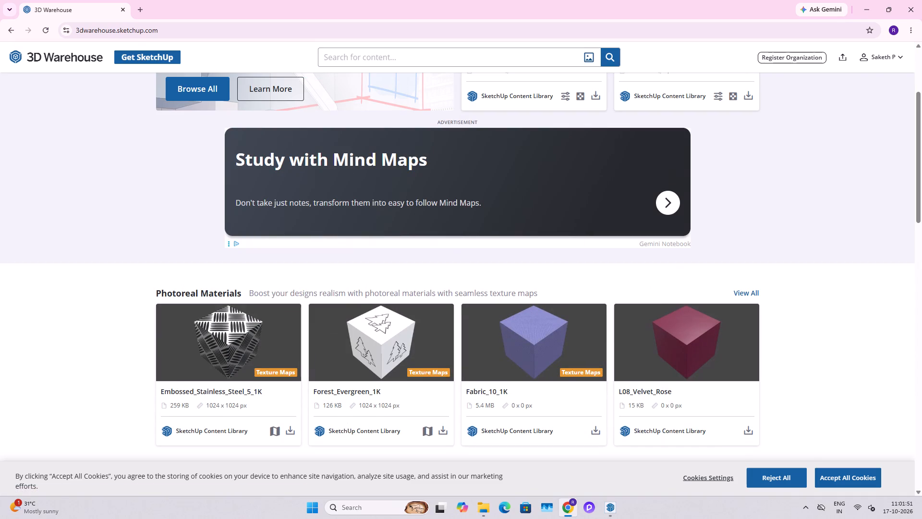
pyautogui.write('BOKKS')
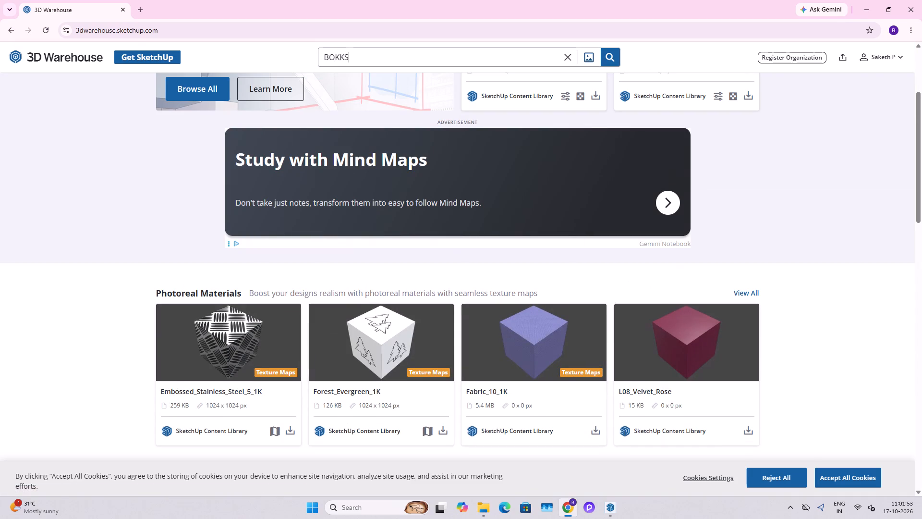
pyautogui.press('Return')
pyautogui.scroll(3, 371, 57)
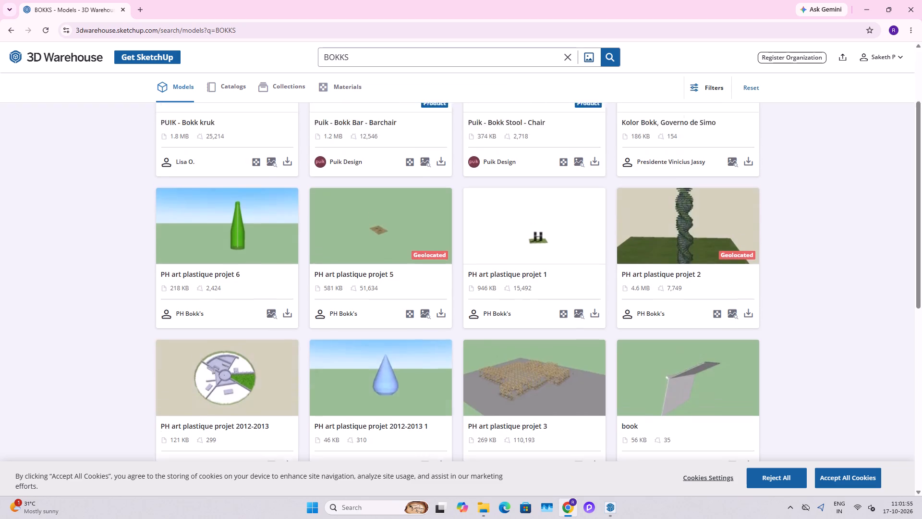
# Search 3D Warehouse for TV UNIT models.
pyautogui.click(346, 55)
pyautogui.press('BackSpace')
pyautogui.press('BackSpace')
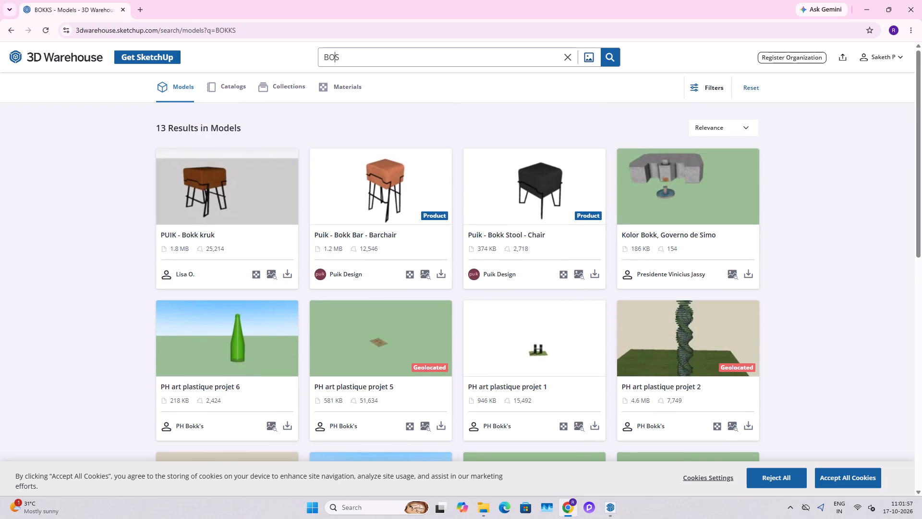
pyautogui.press('BackSpace')
pyautogui.press('BackSpace')
pyautogui.press('BackSpace')
pyautogui.doubleClick(359, 65)
pyautogui.press('BackSpace')
pyautogui.write('TV UNIT')
pyautogui.press('Return')
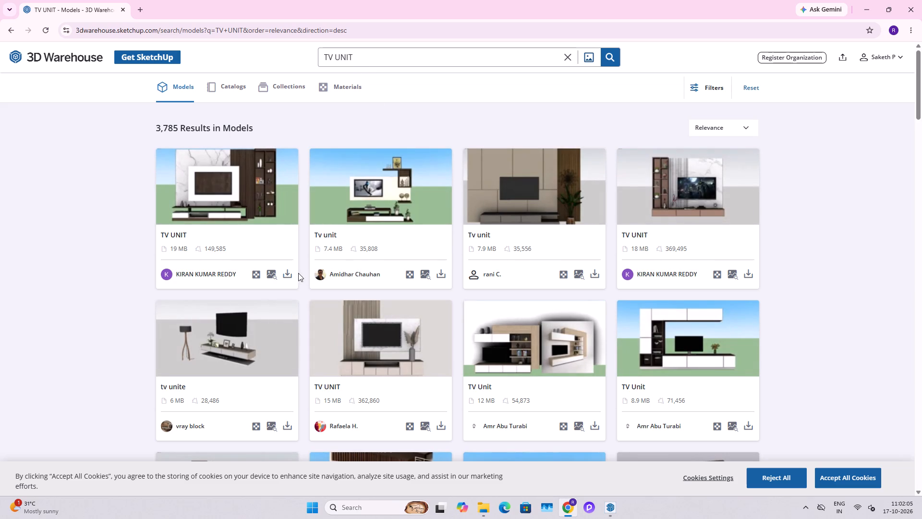
# Download the 19 MB TV UNIT model with the marble panel as a SketchUp 2025 file into the Downloads folder.
pyautogui.click(287, 276)
pyautogui.click(301, 303)
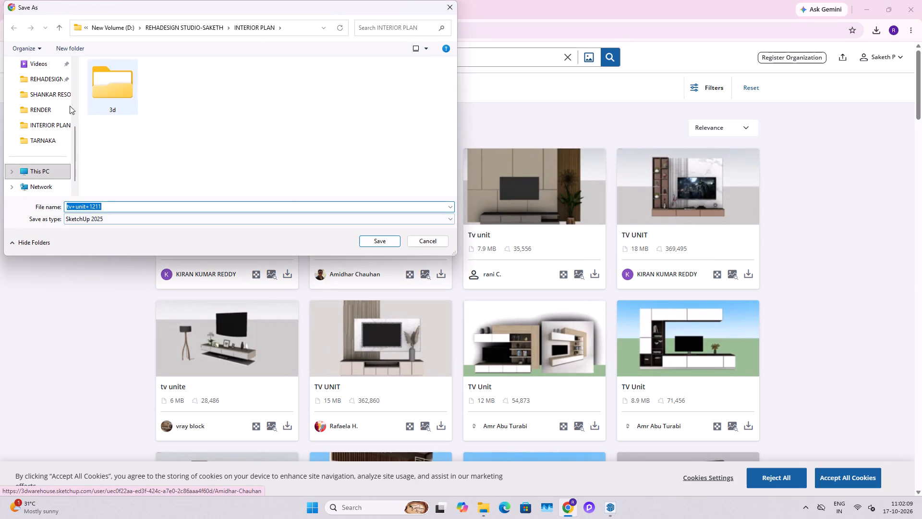
pyautogui.scroll(6, 49, 104)
pyautogui.click(39, 143)
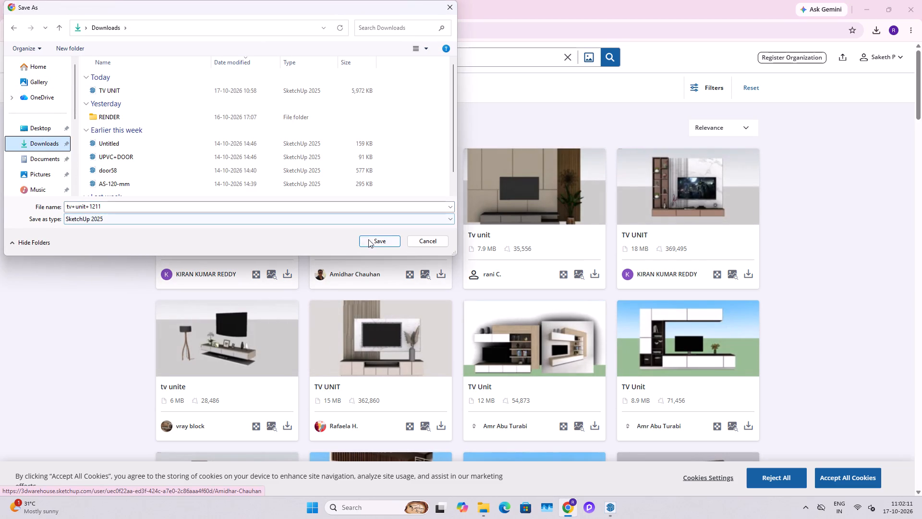
pyautogui.click(371, 240)
# Import the downloaded tv+unit+1211.skp into the TV UNIT model in SketchUp, placing it beside the shelving tower.
pyautogui.click(881, 32)
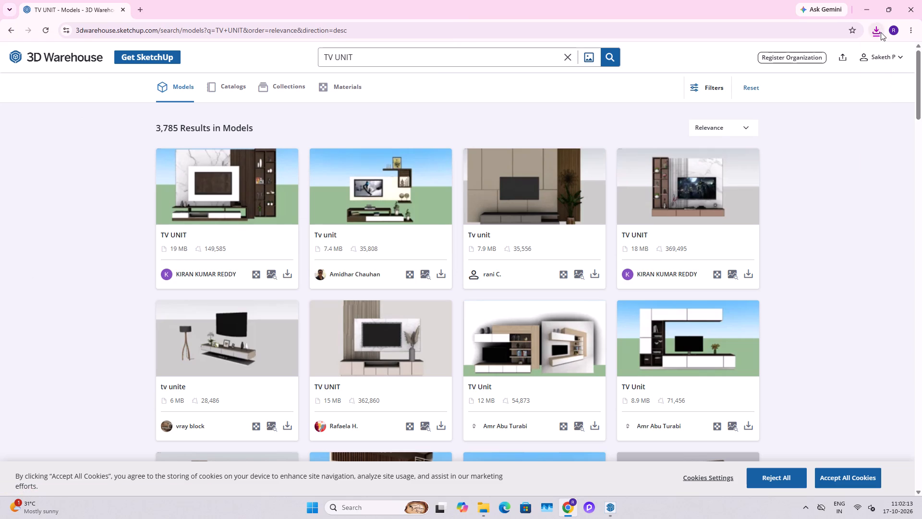
pyautogui.click(881, 32)
pyautogui.moveTo(801, 72); pyautogui.dragTo(661, 518)
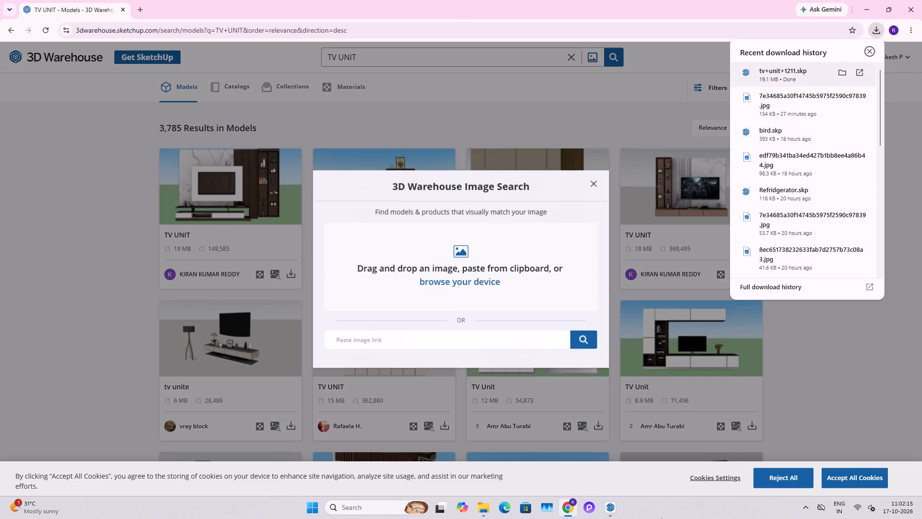
pyautogui.moveTo(661, 518); pyautogui.dragTo(613, 508)
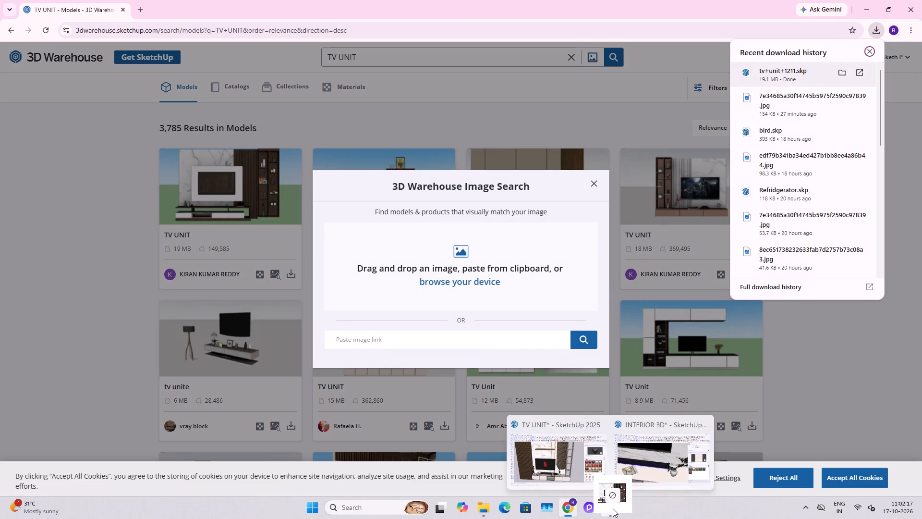
pyautogui.moveTo(613, 508); pyautogui.dragTo(649, 397)
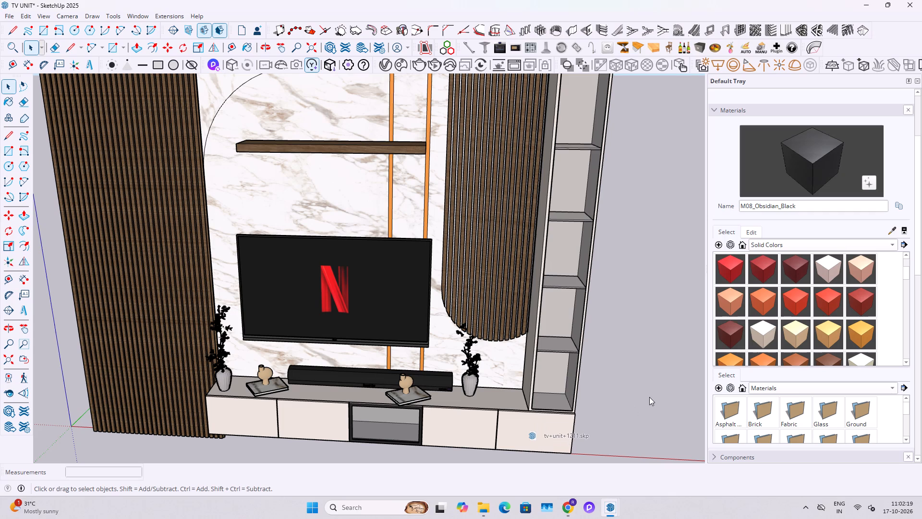
pyautogui.moveTo(649, 397); pyautogui.dragTo(649, 393)
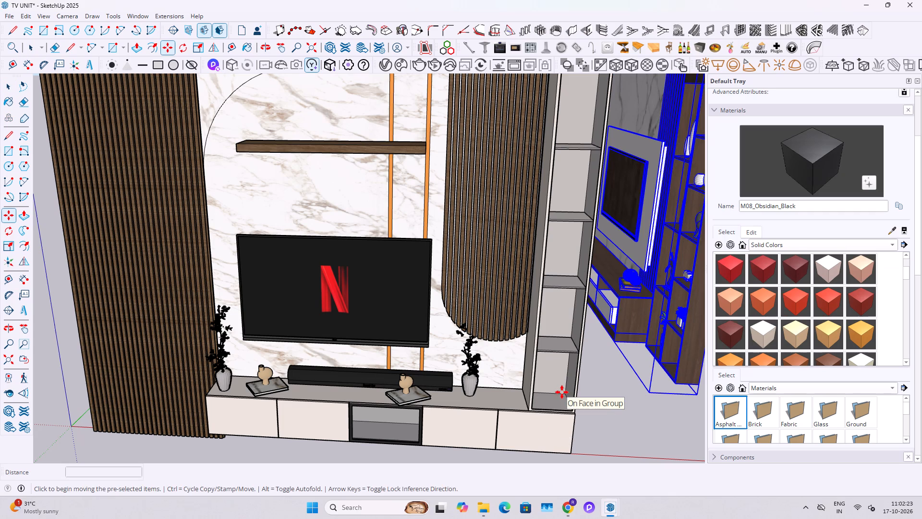
# Rotate the imported TV unit 90 degrees on the ground plane so it faces the same way as the modelled unit.
pyautogui.scroll(-12, 628, 140)
pyautogui.press('space')
pyautogui.click(620, 325)
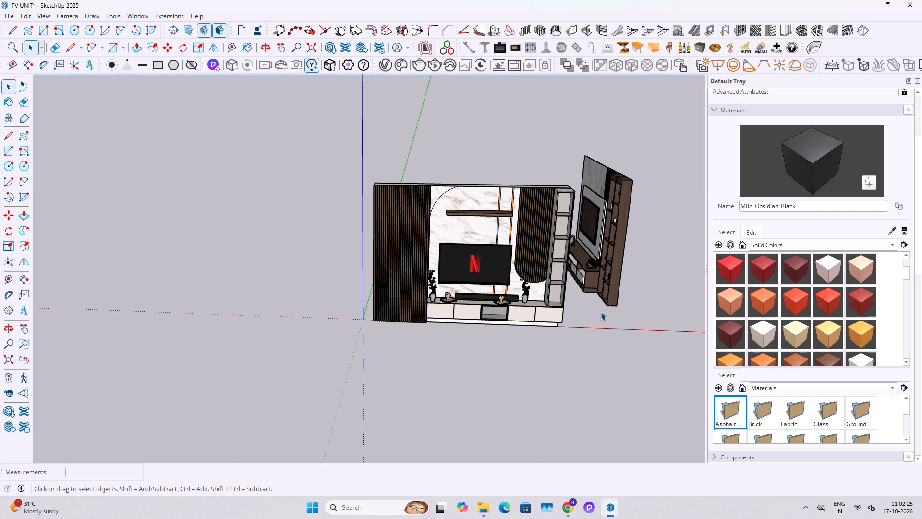
pyautogui.click(602, 266)
pyautogui.press('q')
pyautogui.click(599, 319)
pyautogui.click(635, 306)
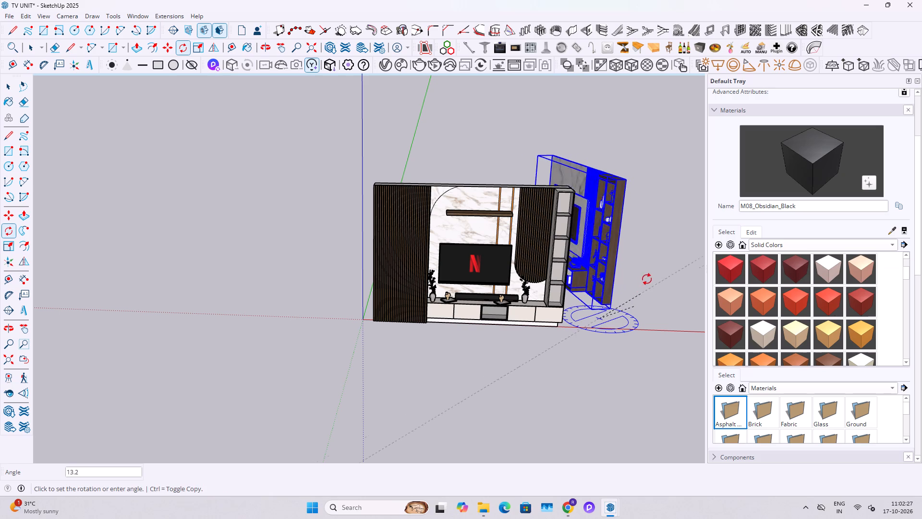
pyautogui.press('8')
pyautogui.press('BackSpace')
pyautogui.write('90')
pyautogui.press('Return')
pyautogui.press('space')
# Move the imported TV unit about 13' along the red axis, clear of the modelled unit, and deselect it.
pyautogui.scroll(1, 594, 310)
pyautogui.press('m')
pyautogui.click(374, 358)
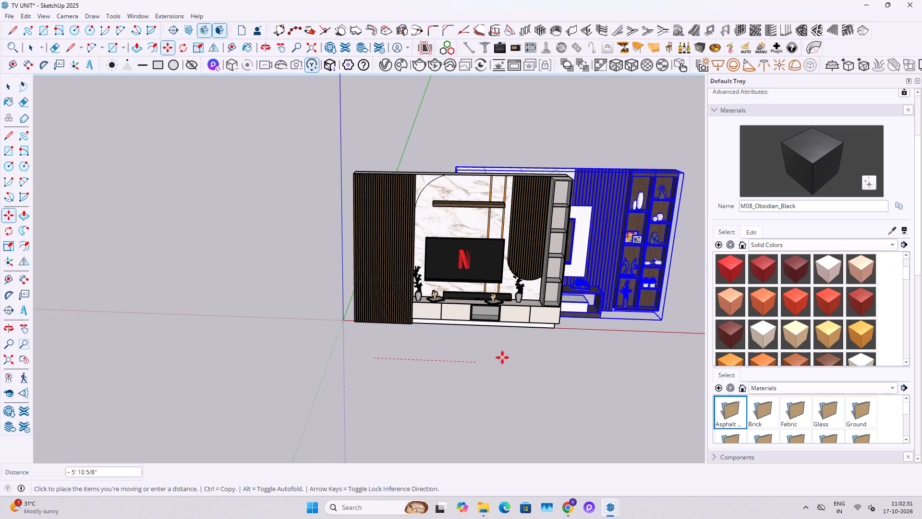
pyautogui.click(627, 373)
pyautogui.press('space')
pyautogui.click(627, 373)
pyautogui.moveTo(604, 294); pyautogui.dragTo(483, 312, button='middle')
pyautogui.scroll(11, 594, 299)
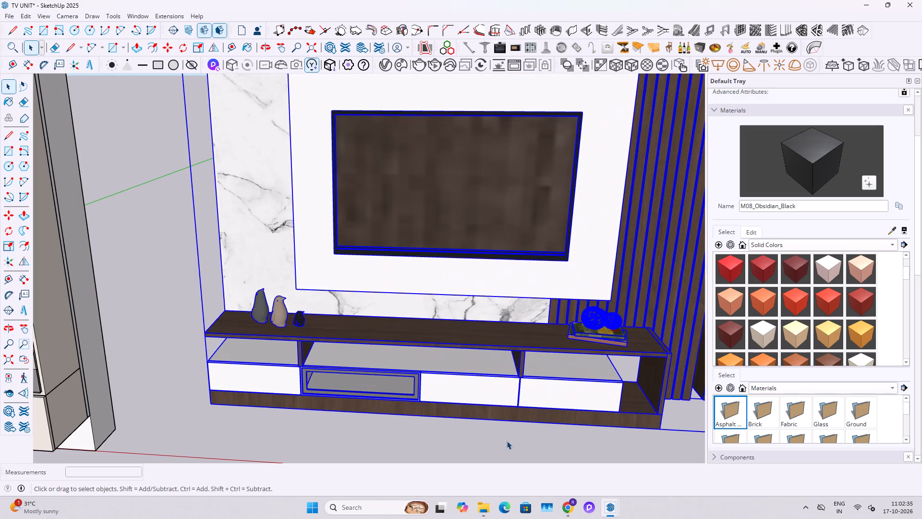
pyautogui.click(501, 453)
# Open the penguin figurine group on the imported unit's console and copy the tall dark grey penguin.
pyautogui.moveTo(463, 332); pyautogui.dragTo(533, 238, button='middle')
pyautogui.scroll(4, 371, 373)
pyautogui.moveTo(376, 389); pyautogui.dragTo(359, 412, button='middle')
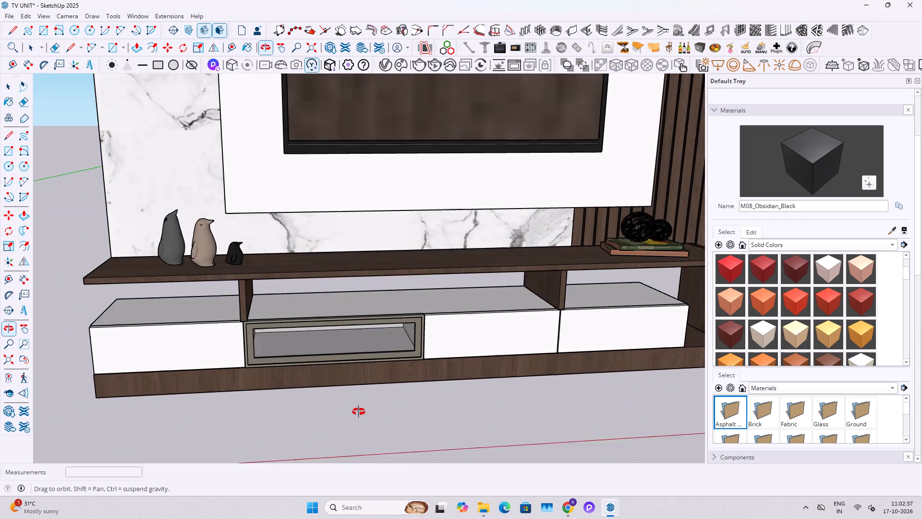
pyautogui.moveTo(359, 412); pyautogui.dragTo(359, 414, button='middle')
pyautogui.scroll(3, 137, 240)
pyautogui.tripleClick(185, 231)
pyautogui.click(185, 231)
pyautogui.scroll(-4, 187, 236)
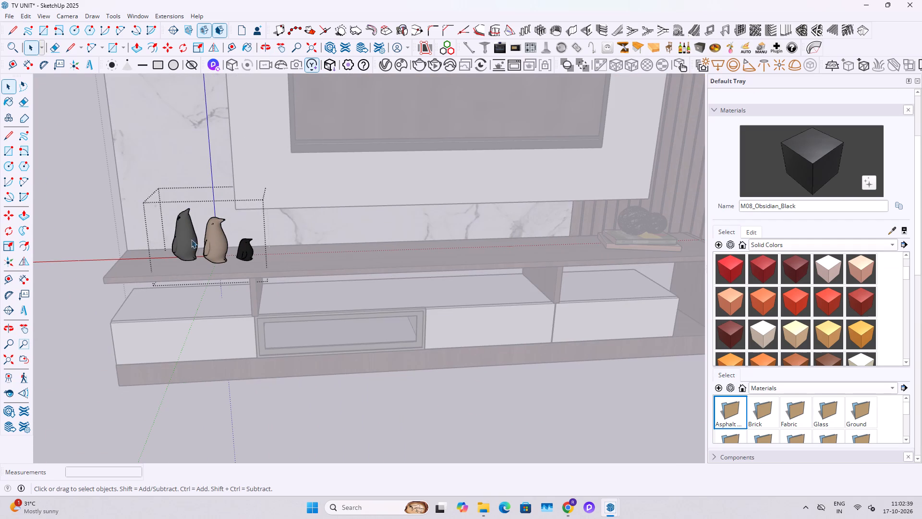
pyautogui.click(184, 235)
pyautogui.keyDown('ctrl'); pyautogui.tripleClick(184, 235); pyautogui.keyUp('ctrl')
pyautogui.tripleClick(184, 235)
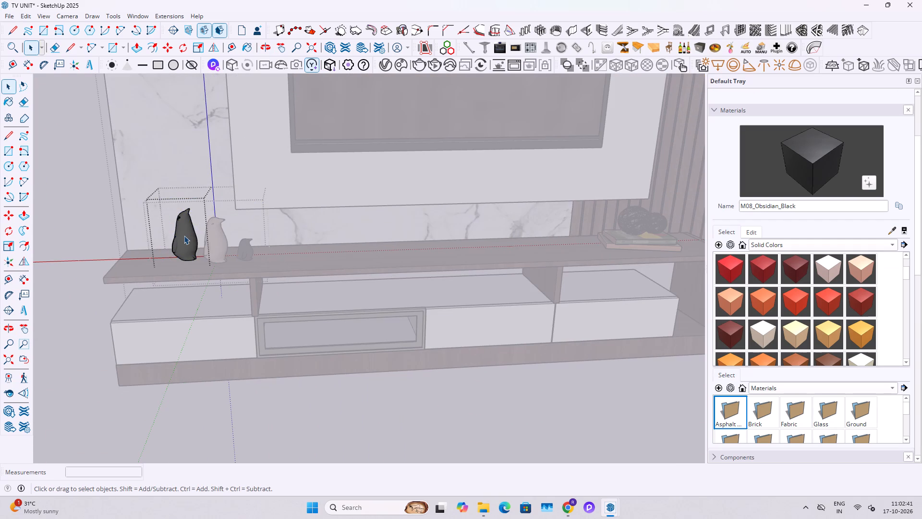
pyautogui.tripleClick(184, 235)
pyautogui.doubleClick(184, 235)
pyautogui.press('Escape')
pyautogui.press('Escape')
pyautogui.press('Escape')
pyautogui.click(184, 235)
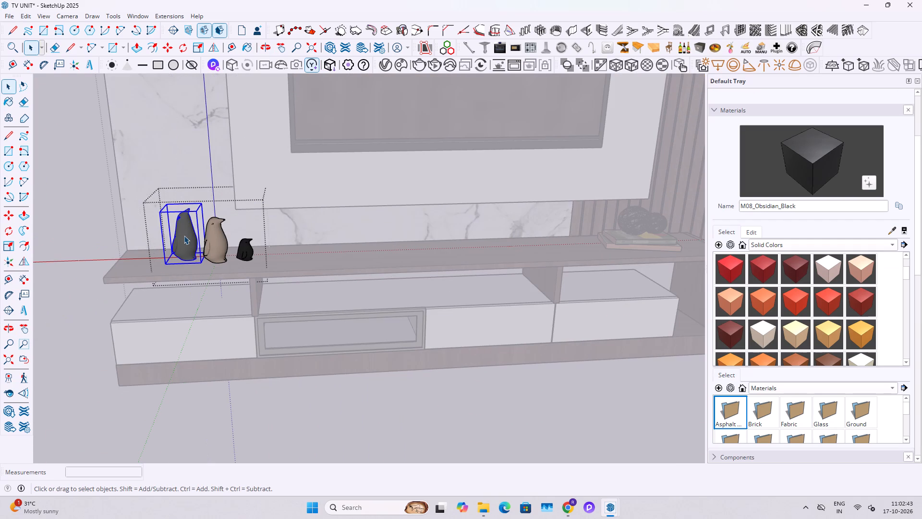
pyautogui.hotkey('ctrl', 'c')
# Exit the imported unit's groups and paste the penguin onto the lowest intermediate shelf of the modelled unit's shelving tower.
pyautogui.scroll(-13, 371, 285)
pyautogui.press('Escape')
pyautogui.press('Escape')
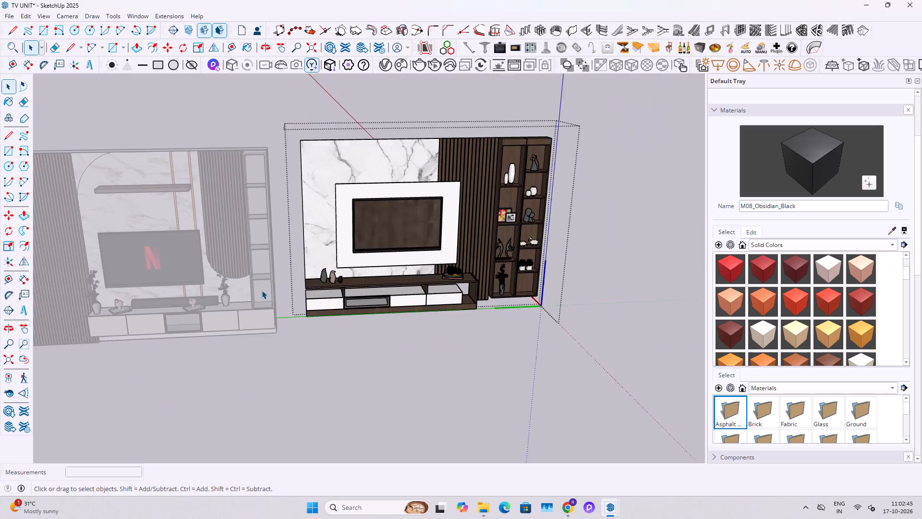
pyautogui.press('Escape')
pyautogui.press('Escape')
pyautogui.scroll(17, 193, 260)
pyautogui.press('Escape')
pyautogui.hotkey('ctrl', 'v')
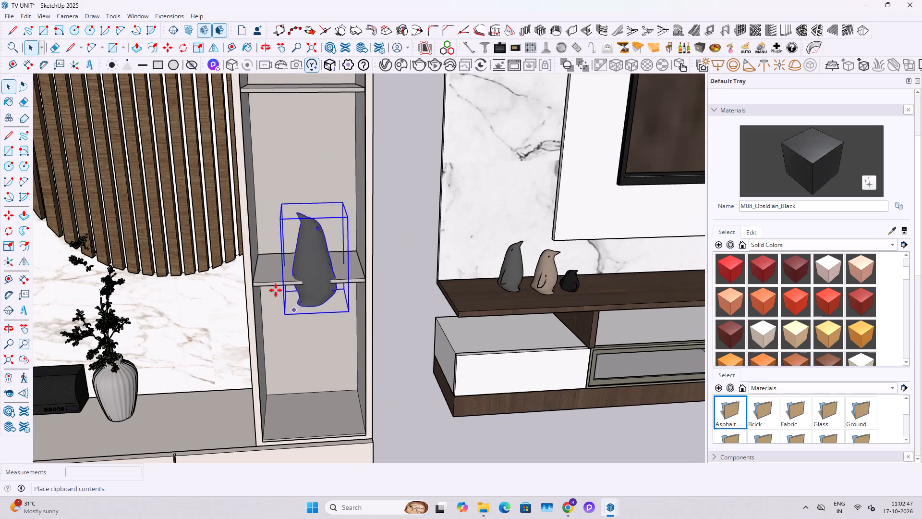
pyautogui.scroll(1, 272, 277)
pyautogui.click(291, 281)
pyautogui.press('space')
pyautogui.scroll(-8, 292, 280)
pyautogui.click(379, 370)
# Copy the pair of sheep figurines from the imported unit's shelving and exit its group.
pyautogui.moveTo(353, 344); pyautogui.dragTo(284, 292, button='middle')
pyautogui.scroll(-7, 276, 289)
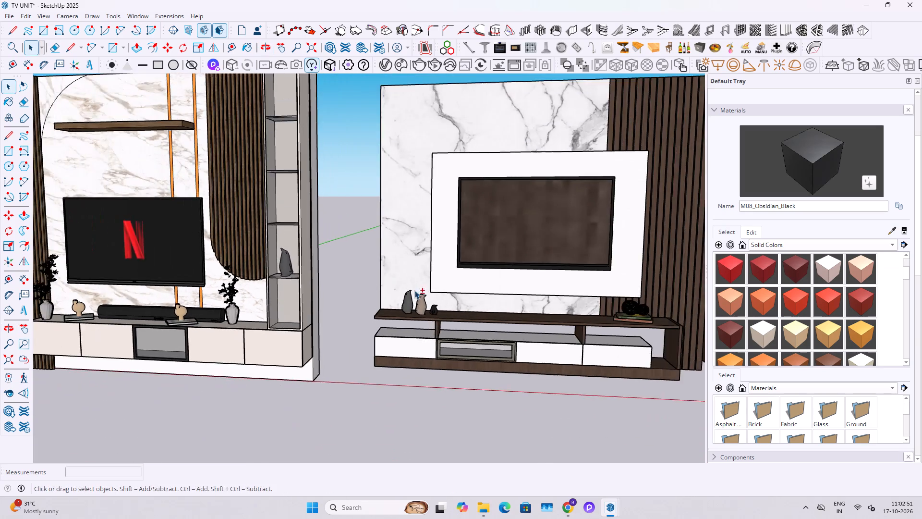
pyautogui.keyDown('shift'); pyautogui.moveTo(404, 292); pyautogui.dragTo(223, 298, button='middle'); pyautogui.keyUp('shift')
pyautogui.scroll(4, 531, 285)
pyautogui.doubleClick(604, 279)
pyautogui.doubleClick(607, 264)
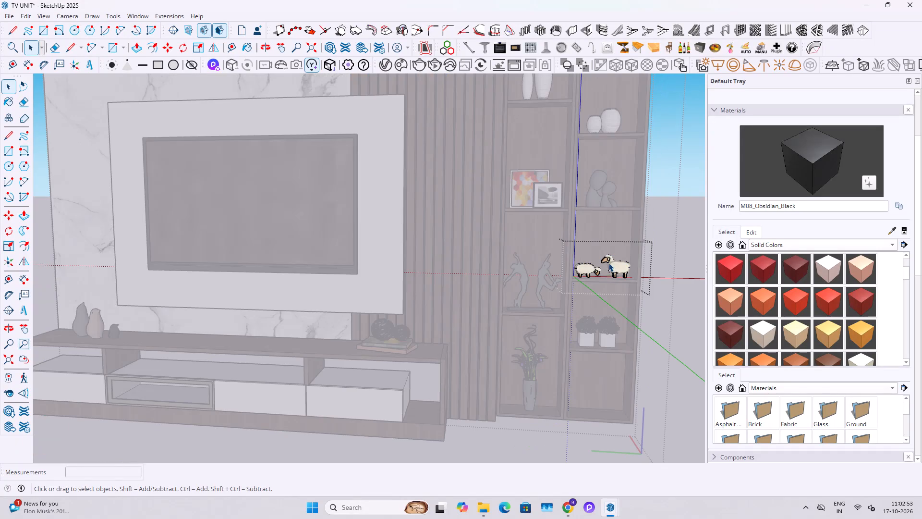
pyautogui.click(686, 239)
pyautogui.click(622, 269)
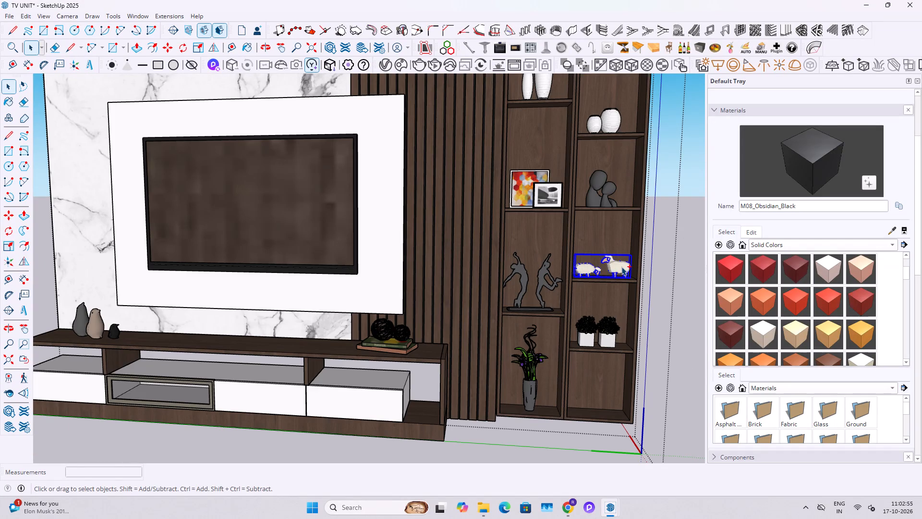
pyautogui.hotkey('ctrl', 'c')
pyautogui.hotkey('ctrl', 'c')
pyautogui.hotkey('ctrl', 'c')
pyautogui.scroll(-7, 323, 273)
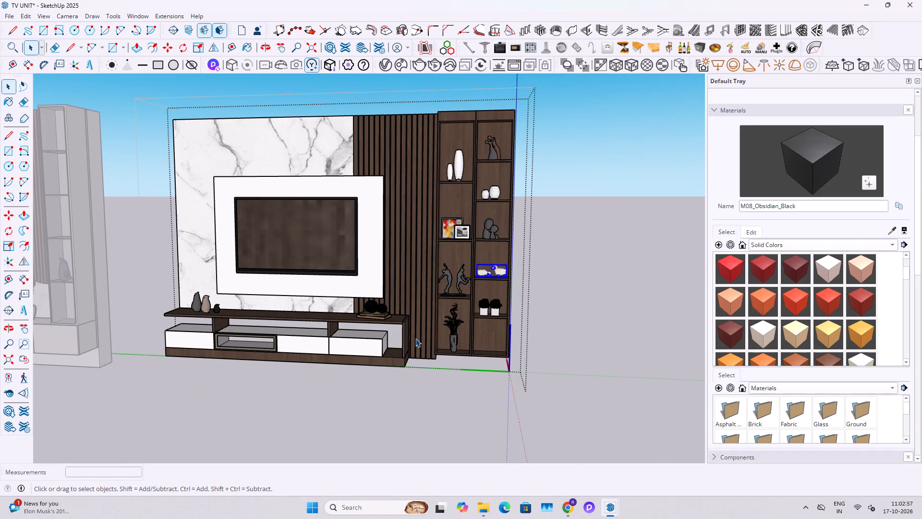
pyautogui.click(415, 338)
pyautogui.click(375, 430)
pyautogui.scroll(-1, 350, 365)
pyautogui.keyDown('ctrl'); pyautogui.moveTo(247, 269); pyautogui.dragTo(443, 288, button='middle'); pyautogui.keyUp('ctrl')
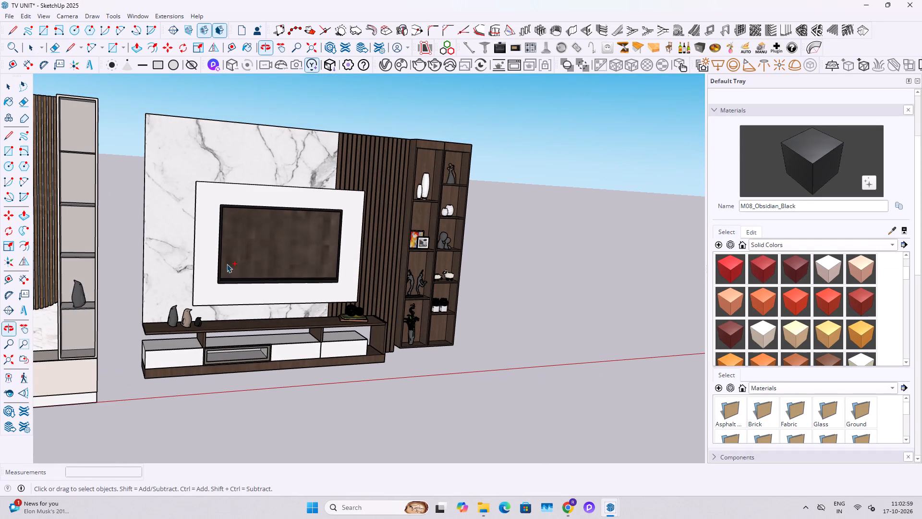
# Paste the copied sheep pair onto the modelled tower's shelf directly above the penguin.
pyautogui.hotkey('ctrl', 'v')
pyautogui.scroll(9, 81, 266)
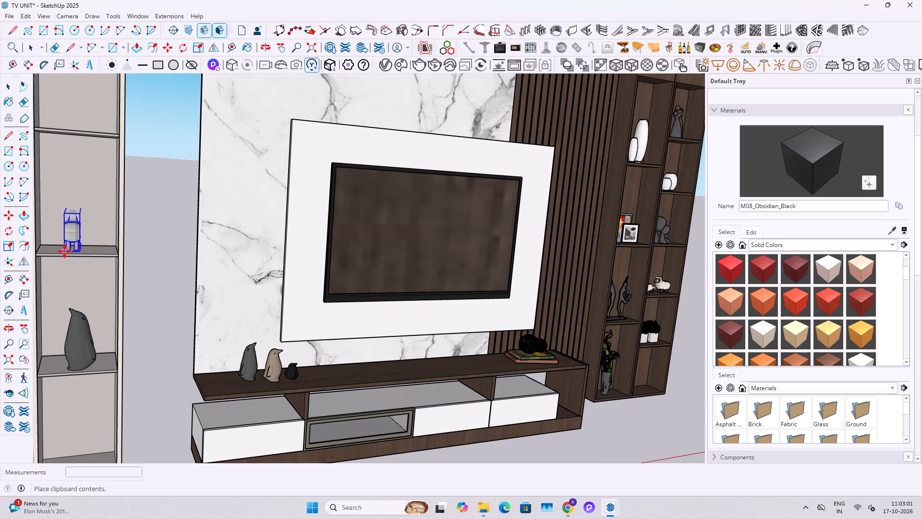
pyautogui.click(64, 251)
pyautogui.scroll(5, 85, 236)
pyautogui.moveTo(88, 234); pyautogui.dragTo(17, 297, button='middle')
pyautogui.press('space')
pyautogui.scroll(8, 79, 254)
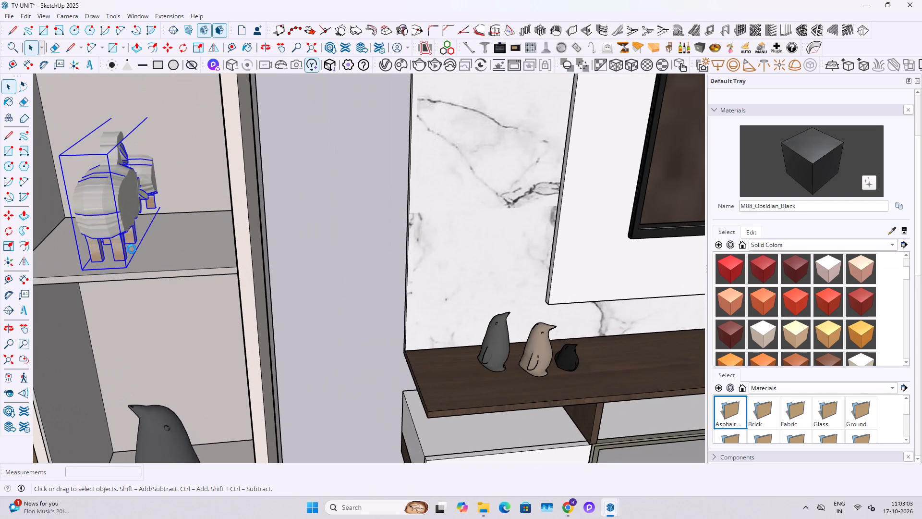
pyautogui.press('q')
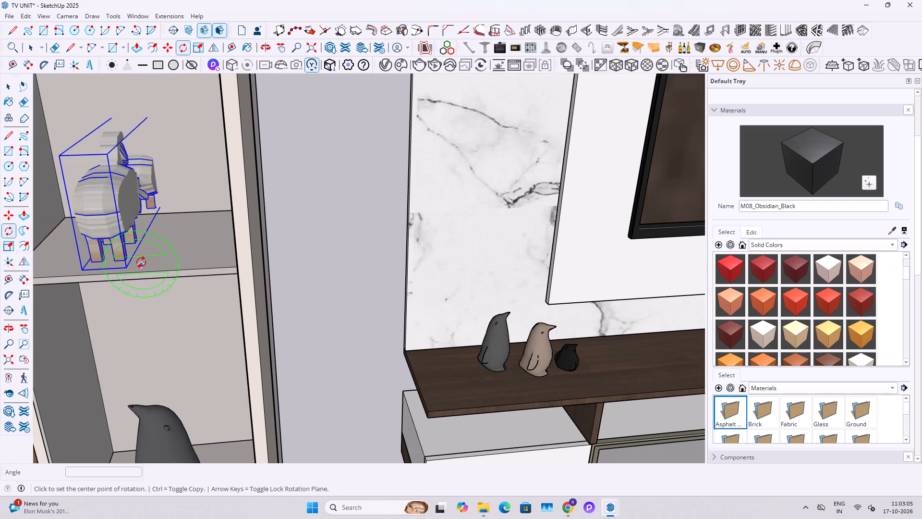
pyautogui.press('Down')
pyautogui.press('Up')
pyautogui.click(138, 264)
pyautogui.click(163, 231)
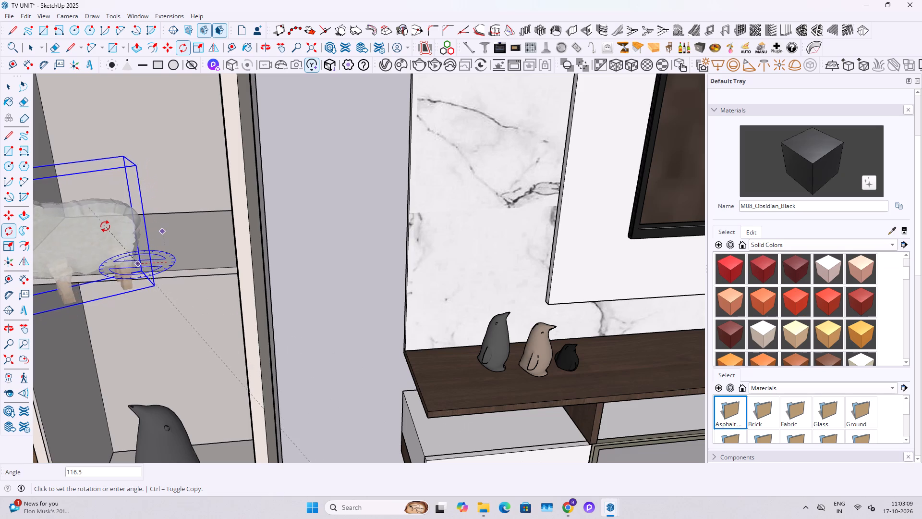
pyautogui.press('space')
# Rotate the pasted sheep pair 90° about the vertical axis so it runs along the shelf's length.
pyautogui.scroll(-4, 176, 205)
pyautogui.scroll(6, 146, 229)
pyautogui.press('q')
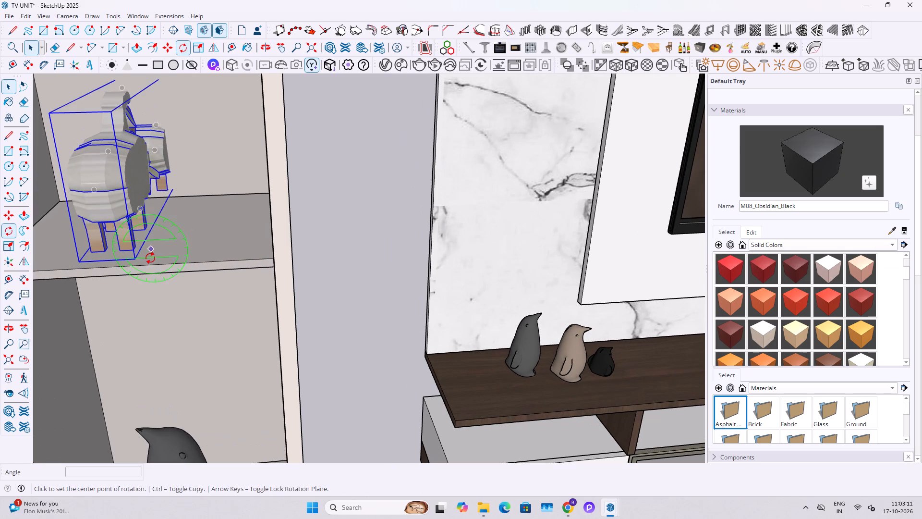
pyautogui.press('Down')
pyautogui.press('Up')
pyautogui.click(150, 253)
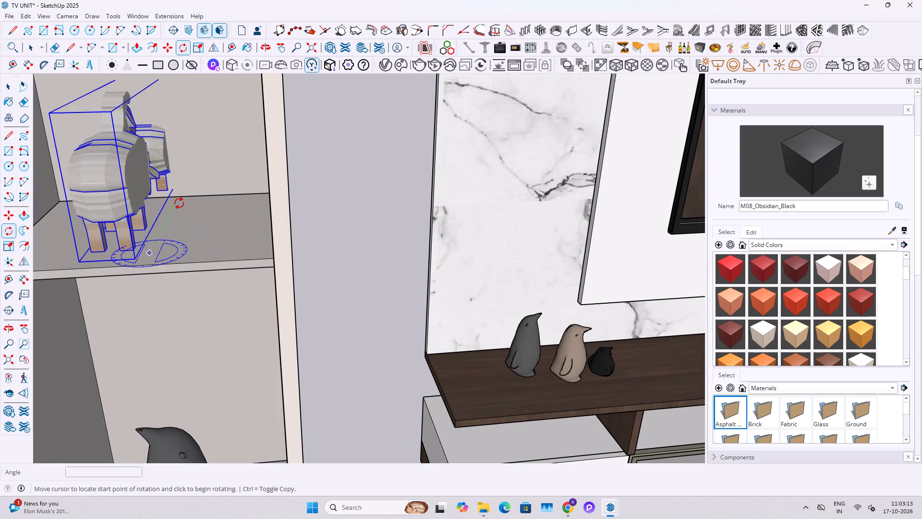
pyautogui.click(179, 203)
pyautogui.write('90')
pyautogui.press('Return')
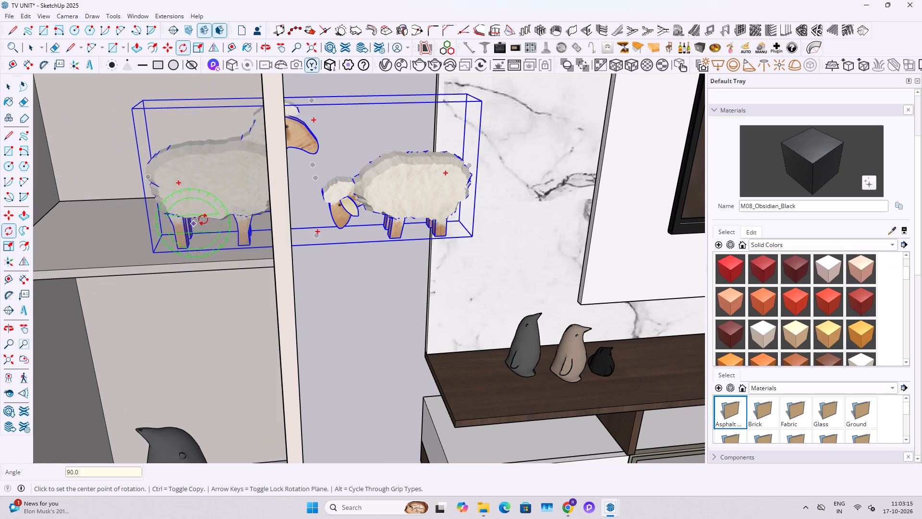
pyautogui.press('space')
# Move the sheep pair along the red axis toward the slatted wood panel, in two moves, the second about 15/16".
pyautogui.scroll(-4, 266, 230)
pyautogui.press('m')
pyautogui.click(204, 110)
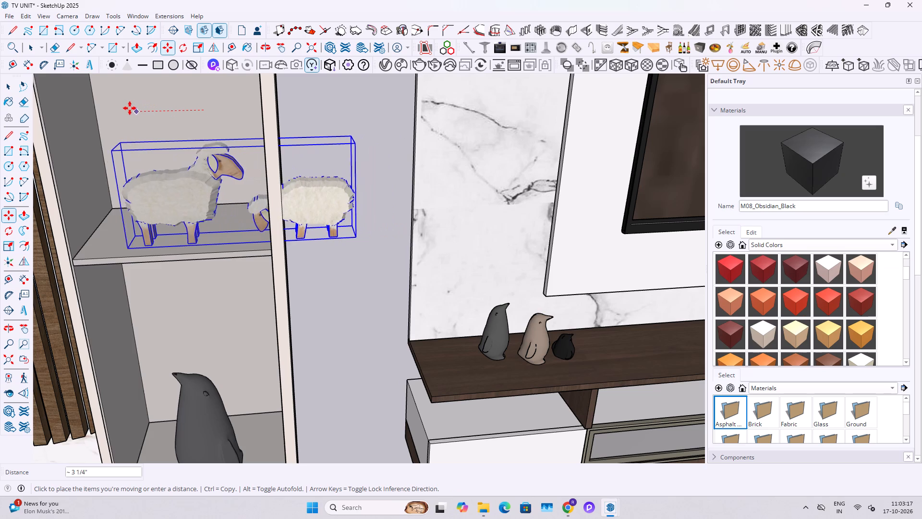
pyautogui.click(106, 108)
pyautogui.click(193, 103)
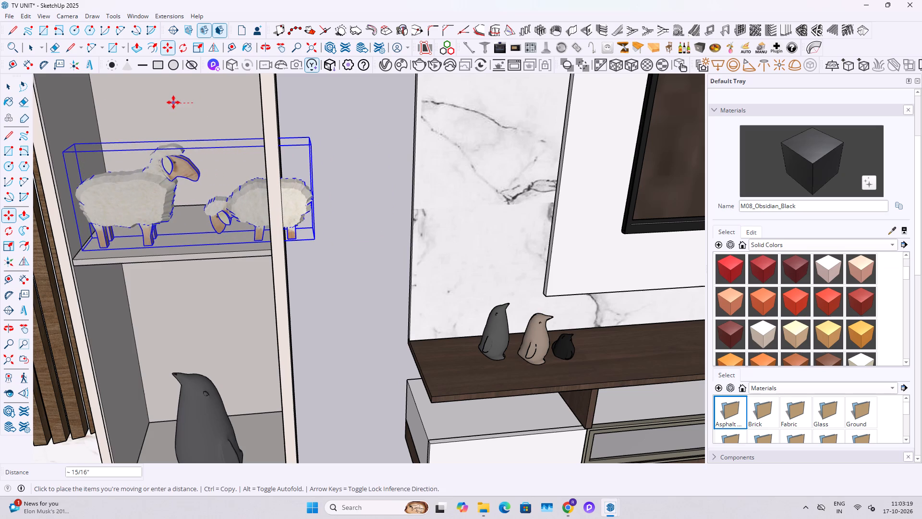
pyautogui.click(173, 102)
pyautogui.scroll(9, 172, 175)
pyautogui.press('space')
# Uniformly scale down the sheep pair from a corner to fit the shelf's width, and deselect it.
pyautogui.moveTo(151, 181); pyautogui.dragTo(162, 194, button='middle')
pyautogui.scroll(-7, 164, 194)
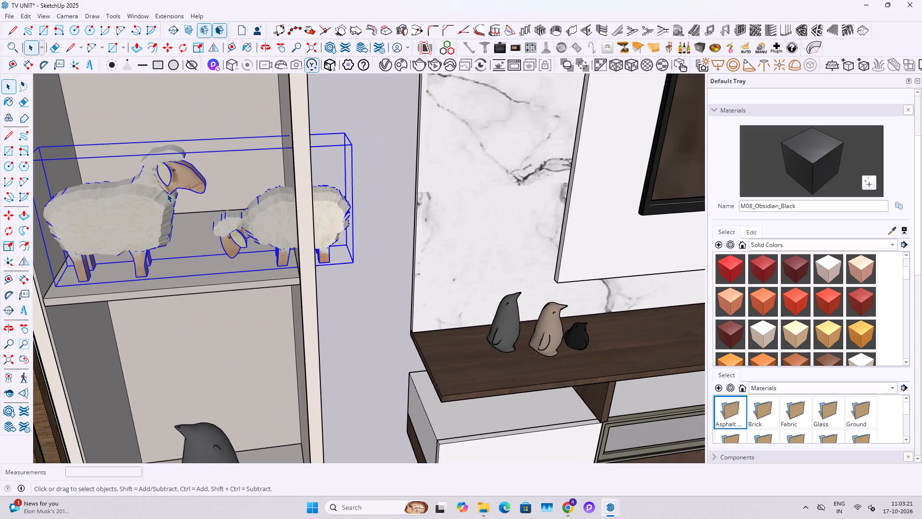
pyautogui.moveTo(168, 200); pyautogui.dragTo(170, 219, button='middle')
pyautogui.press('s')
pyautogui.click(343, 130)
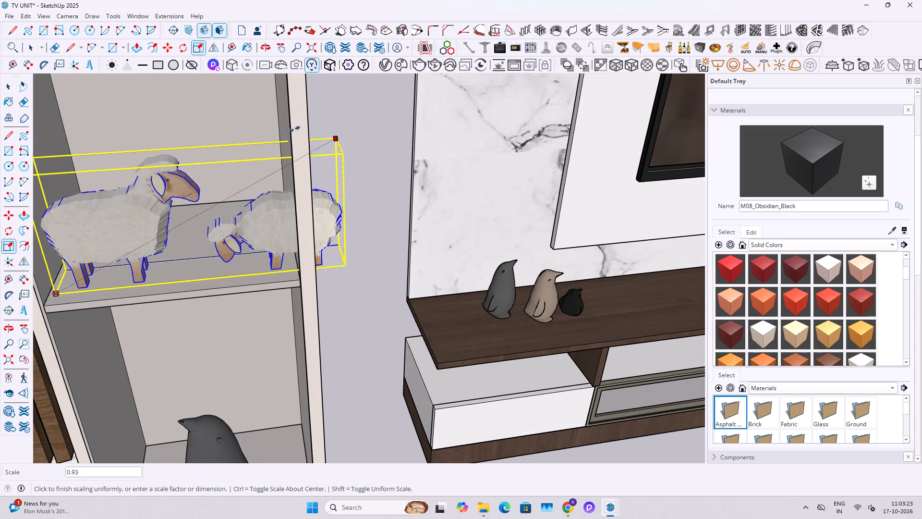
pyautogui.click(267, 129)
pyautogui.press('space')
pyautogui.click(342, 156)
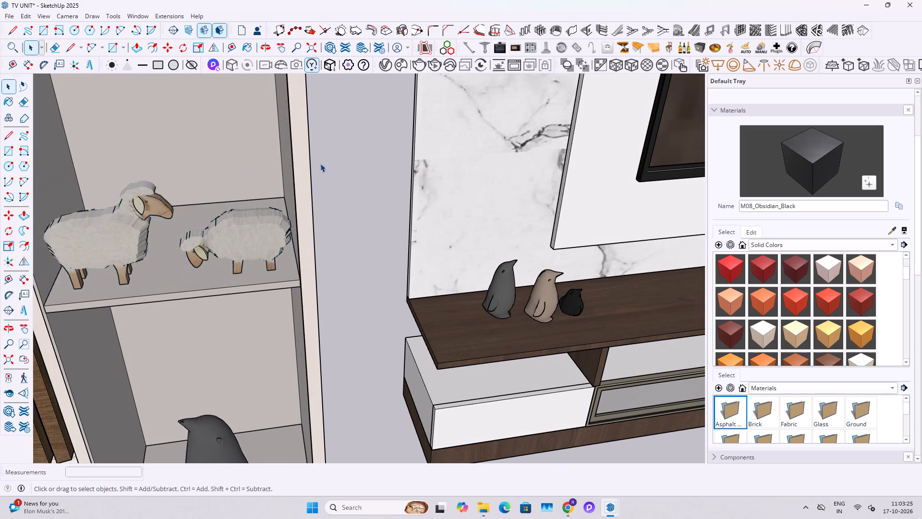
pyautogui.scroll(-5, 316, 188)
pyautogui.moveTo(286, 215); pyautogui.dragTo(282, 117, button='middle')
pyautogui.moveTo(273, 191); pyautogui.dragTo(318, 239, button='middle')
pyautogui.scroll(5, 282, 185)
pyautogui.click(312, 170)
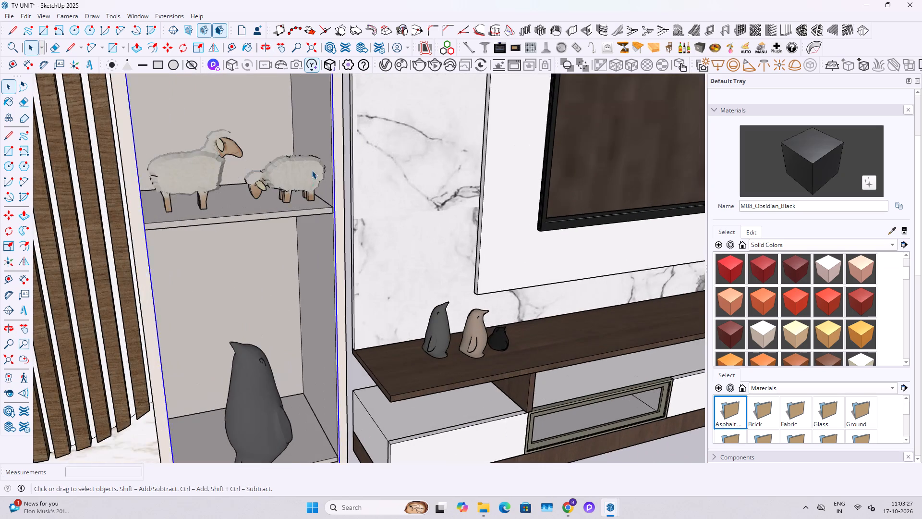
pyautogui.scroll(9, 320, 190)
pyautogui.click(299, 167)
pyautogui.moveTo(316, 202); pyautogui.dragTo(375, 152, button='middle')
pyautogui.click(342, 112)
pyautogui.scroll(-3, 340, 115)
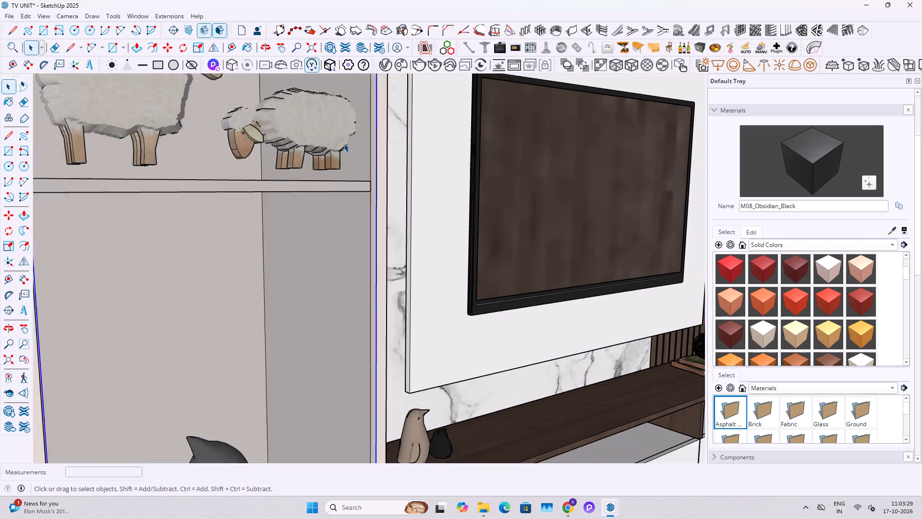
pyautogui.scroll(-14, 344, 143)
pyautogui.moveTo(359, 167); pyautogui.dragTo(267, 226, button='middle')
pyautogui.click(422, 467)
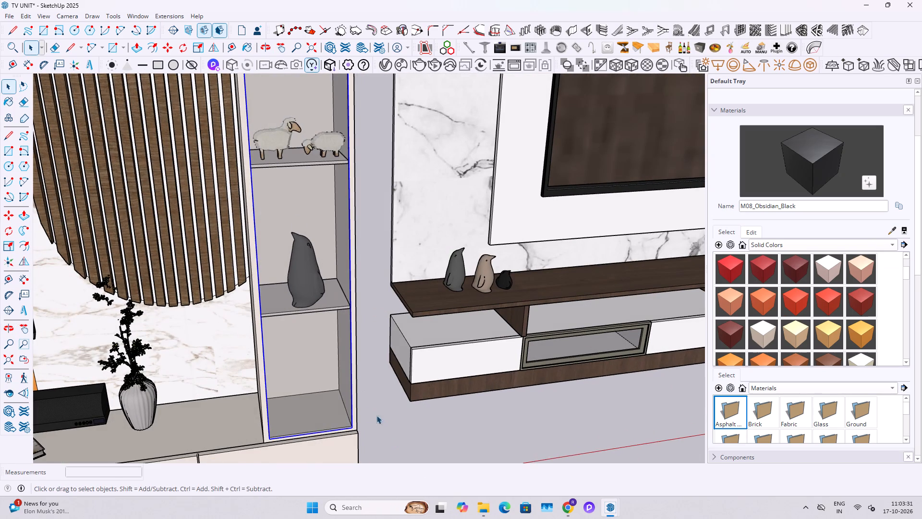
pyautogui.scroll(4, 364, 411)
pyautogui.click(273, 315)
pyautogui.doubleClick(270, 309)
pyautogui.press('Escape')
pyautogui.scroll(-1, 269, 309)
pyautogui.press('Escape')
# Hide the front pane group covering the modelled unit's shelving tower.
pyautogui.moveTo(338, 238); pyautogui.dragTo(274, 276, button='middle')
pyautogui.click(256, 198)
pyautogui.scroll(-3, 256, 198)
pyautogui.rightClick(259, 197)
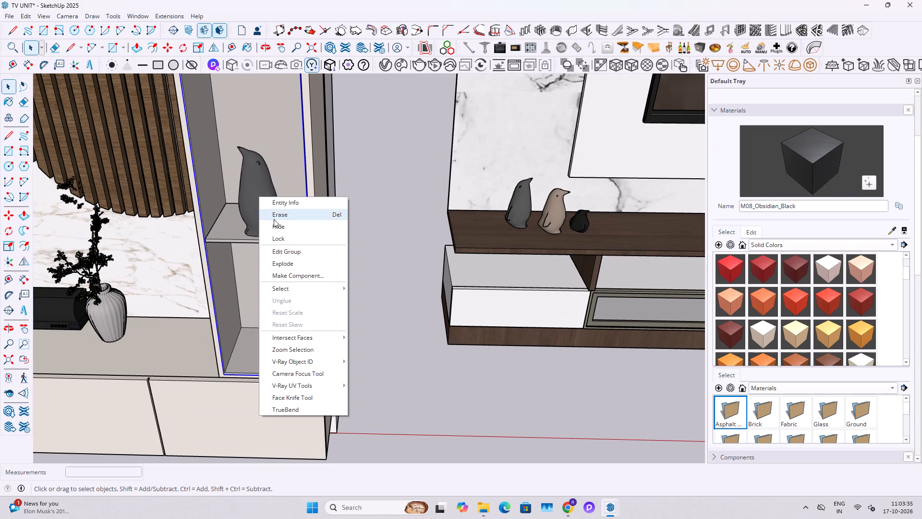
pyautogui.click(276, 229)
# Lower the sheep pair about 3/8" so it rests on its shelf in the modelled tower.
pyautogui.moveTo(267, 234); pyautogui.dragTo(282, 359, button='middle')
pyautogui.click(304, 190)
pyautogui.moveTo(256, 182); pyautogui.dragTo(304, 202, button='middle')
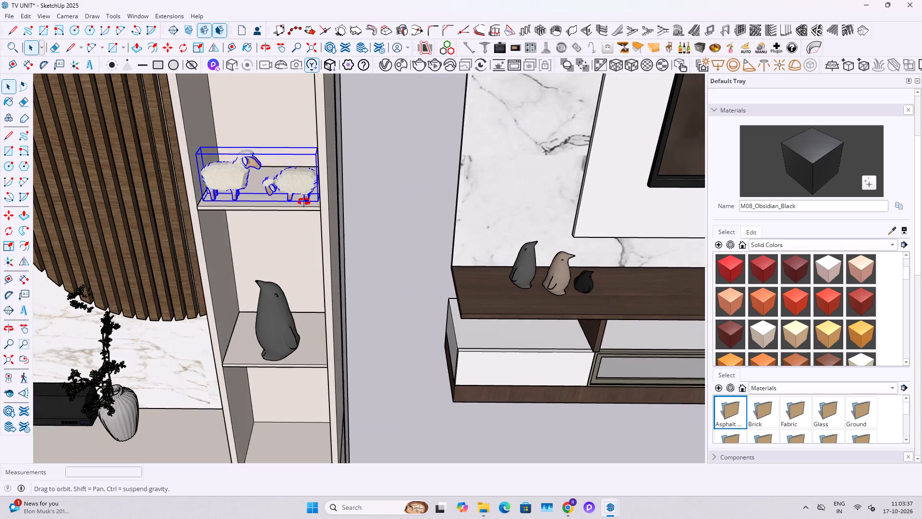
pyautogui.moveTo(304, 202); pyautogui.dragTo(368, 213, button='middle')
pyautogui.scroll(10, 320, 198)
pyautogui.moveTo(376, 248); pyautogui.dragTo(373, 221, button='middle')
pyautogui.press('m')
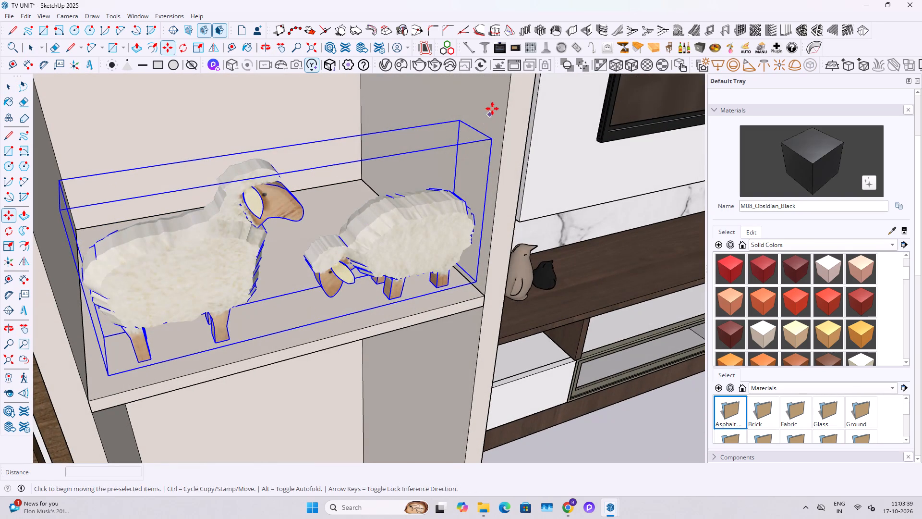
pyautogui.click(496, 101)
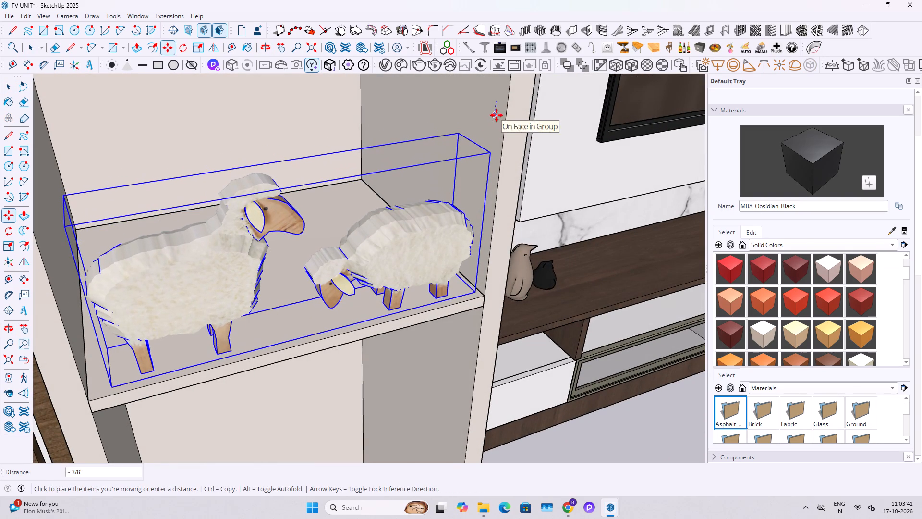
pyautogui.click(497, 119)
# Move the sheep pair about 1 1/8" deeper into the shelf along the green axis, and deselect it.
pyautogui.scroll(5, 477, 230)
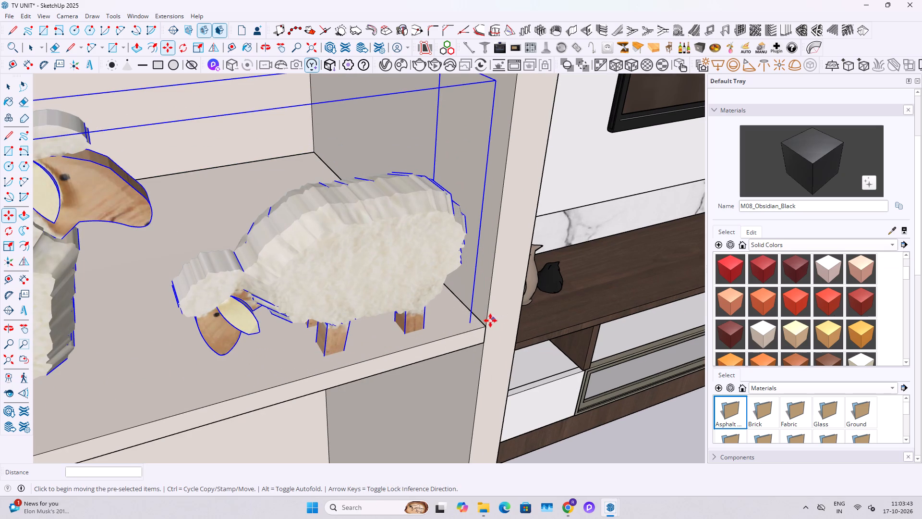
pyautogui.click(486, 327)
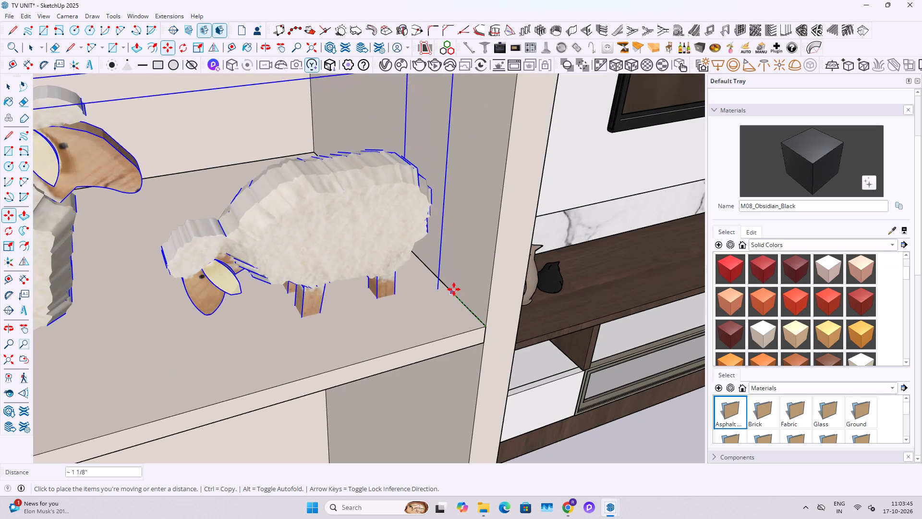
pyautogui.click(444, 278)
pyautogui.press('space')
pyautogui.scroll(-11, 385, 248)
pyautogui.press('space')
pyautogui.click(545, 417)
# Open the imported TV unit's group and copy the two framed pictures from its shelving.
pyautogui.scroll(-10, 291, 285)
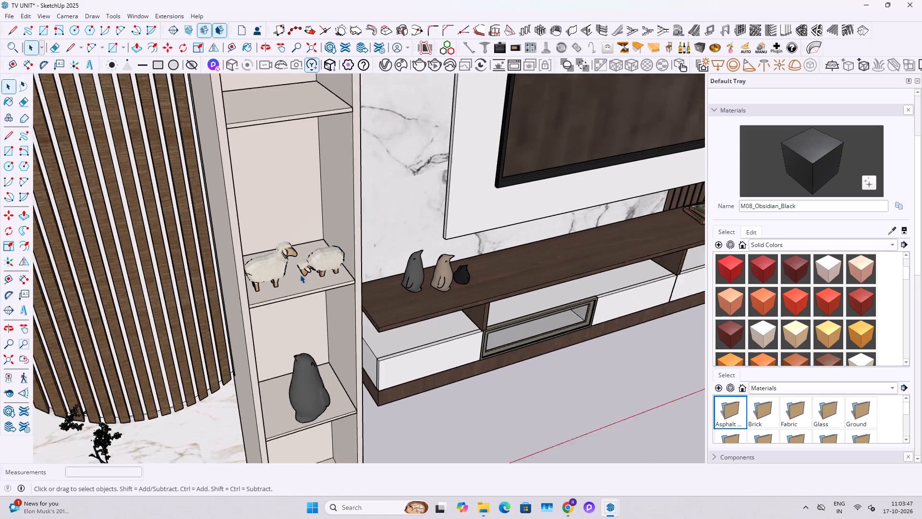
pyautogui.scroll(-3, 300, 274)
pyautogui.moveTo(459, 234); pyautogui.dragTo(203, 218, button='middle')
pyautogui.keyDown('shift'); pyautogui.moveTo(408, 223); pyautogui.dragTo(102, 256, button='middle'); pyautogui.keyUp('shift')
pyautogui.keyDown('shift'); pyautogui.scroll(5, 433, 190); pyautogui.keyUp('shift')
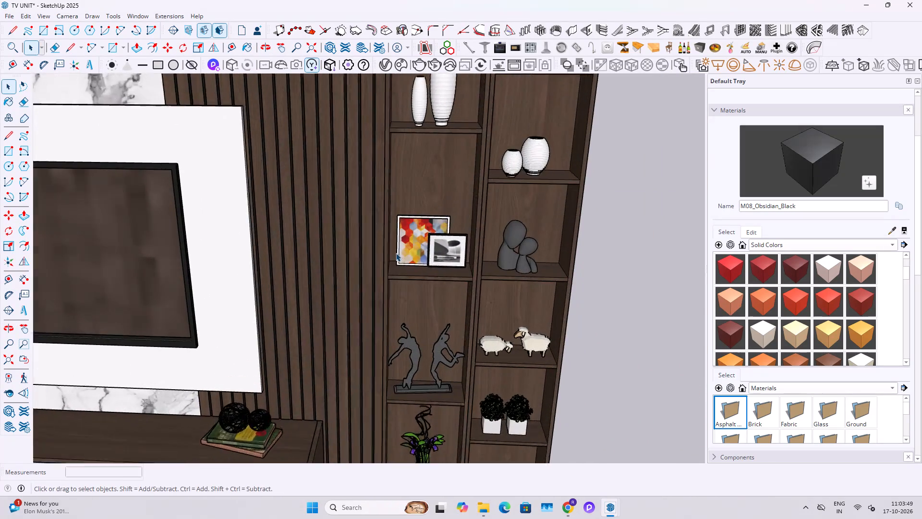
pyautogui.keyDown('shift'); pyautogui.scroll(1, 396, 253); pyautogui.keyUp('shift')
pyautogui.doubleClick(427, 245)
pyautogui.click(438, 227)
pyautogui.hotkey('ctrl', 'c')
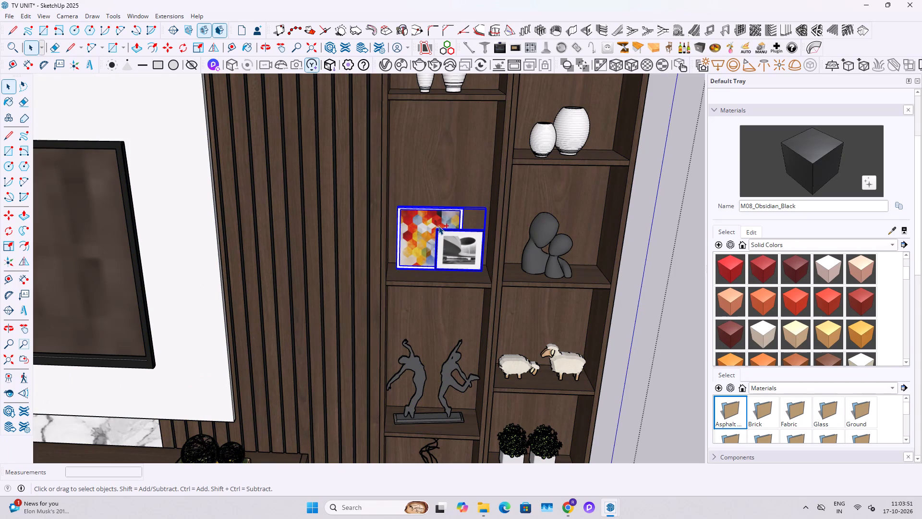
# Exit the imported unit's group and paste the framed pictures onto the modelled tower's shelf directly above the sheep.
pyautogui.click(609, 518)
pyautogui.click(561, 464)
pyautogui.scroll(-10, 430, 326)
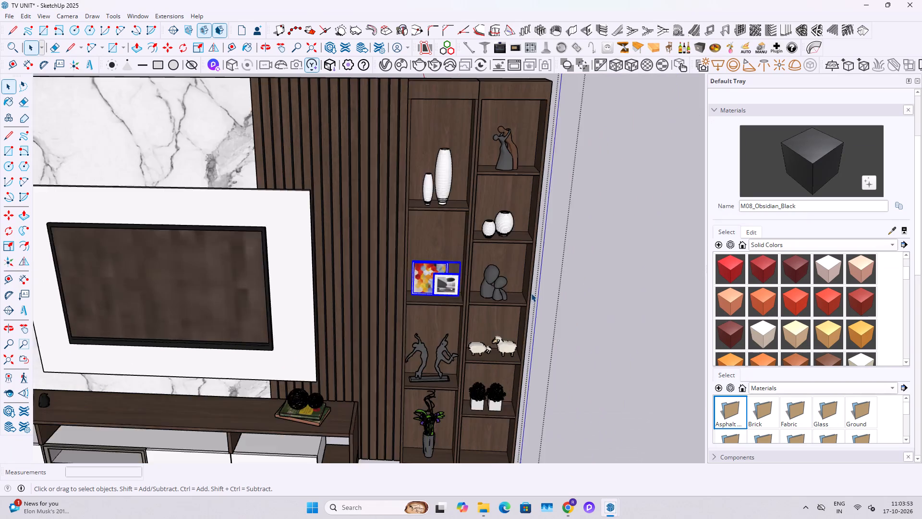
pyautogui.scroll(-19, 531, 293)
pyautogui.scroll(5, 313, 290)
pyautogui.click(382, 438)
pyautogui.scroll(14, 368, 333)
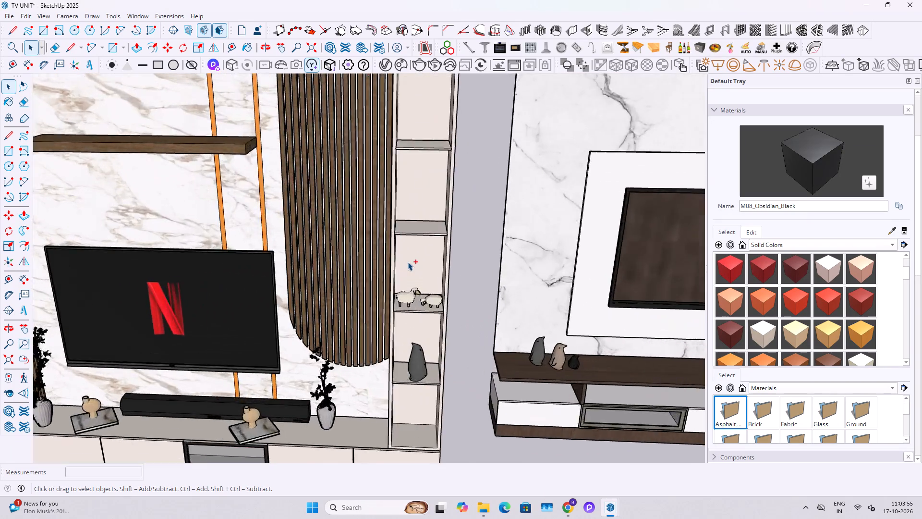
pyautogui.scroll(3, 408, 262)
pyautogui.hotkey('ctrl', 'v')
pyautogui.scroll(8, 426, 226)
pyautogui.click(412, 199)
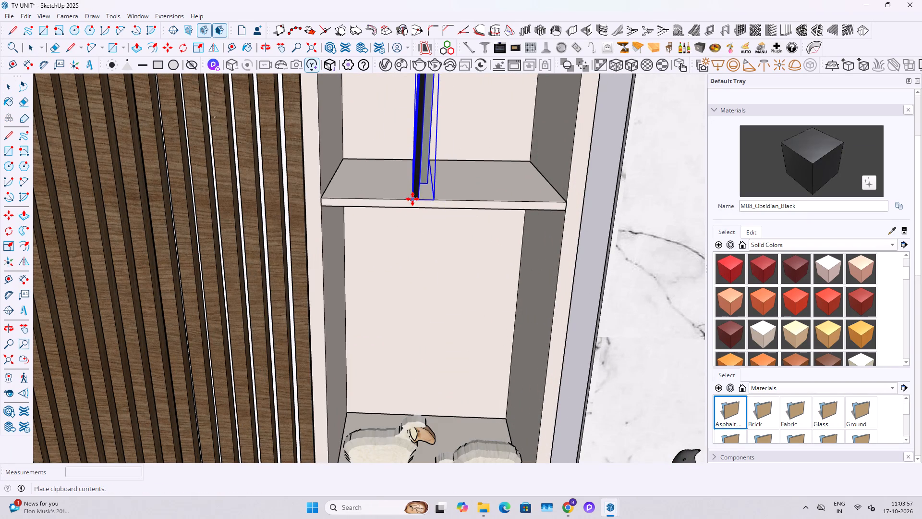
pyautogui.press('space')
# Rotate the pasted framed pictures 90° about the vertical axis to face the front of the shelf.
pyautogui.press('q')
pyautogui.click(393, 174)
pyautogui.click(406, 200)
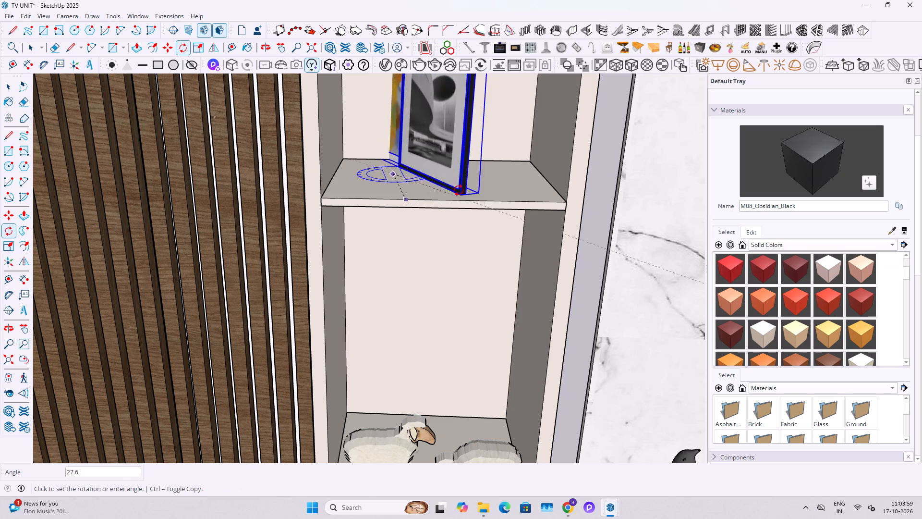
pyautogui.write('90')
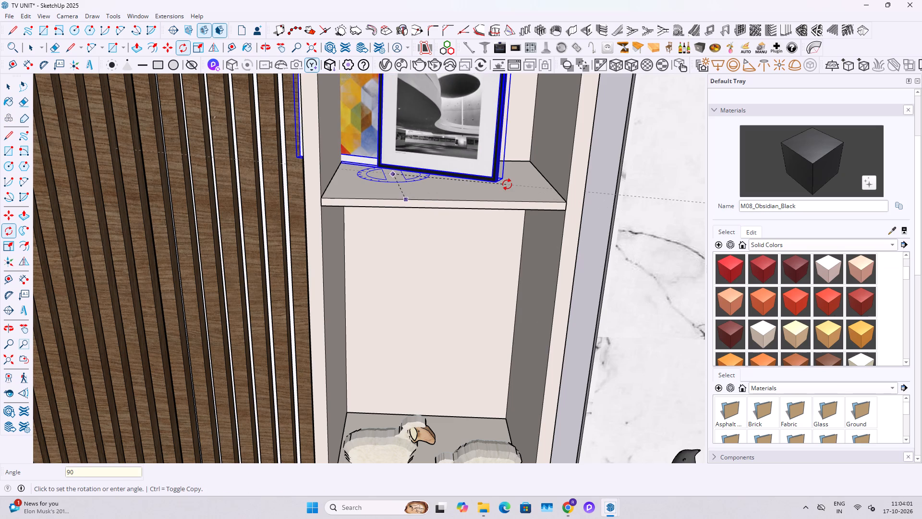
pyautogui.press('Return')
pyautogui.press('space')
# Move the framed pictures about 2 5/16" along the red axis, away from the slatted wood panel.
pyautogui.press('m')
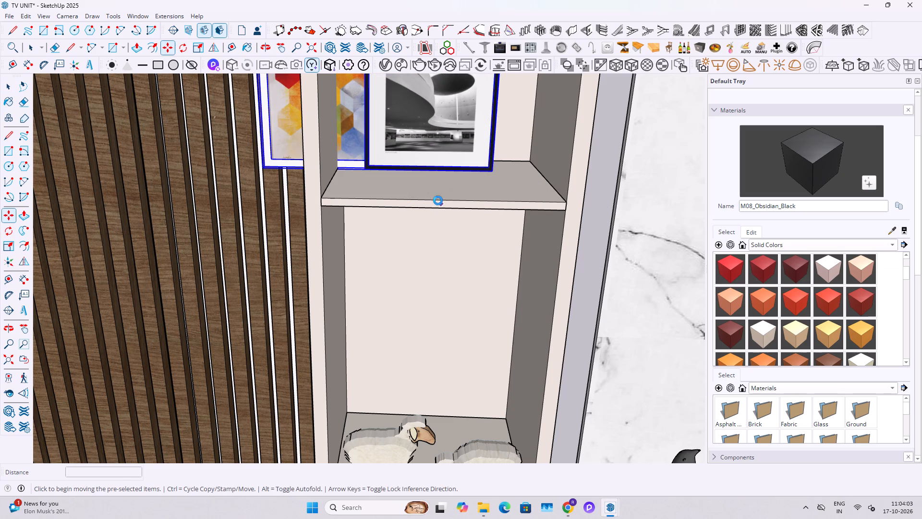
pyautogui.click(438, 200)
pyautogui.click(437, 197)
pyautogui.click(425, 200)
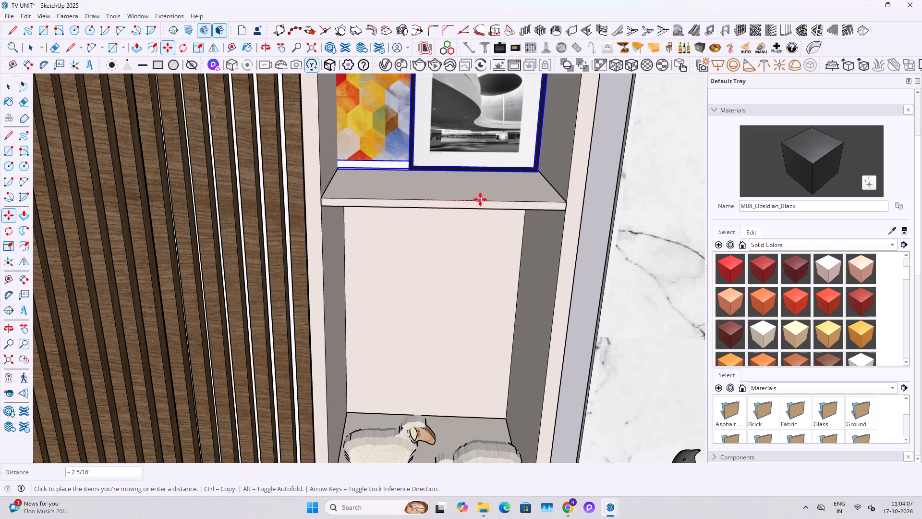
pyautogui.click(481, 199)
pyautogui.press('space')
# Uniformly scale the framed pictures from a corner to about 0.85 so they fit between the tower's side walls.
pyautogui.scroll(-6, 482, 199)
pyautogui.press('d')
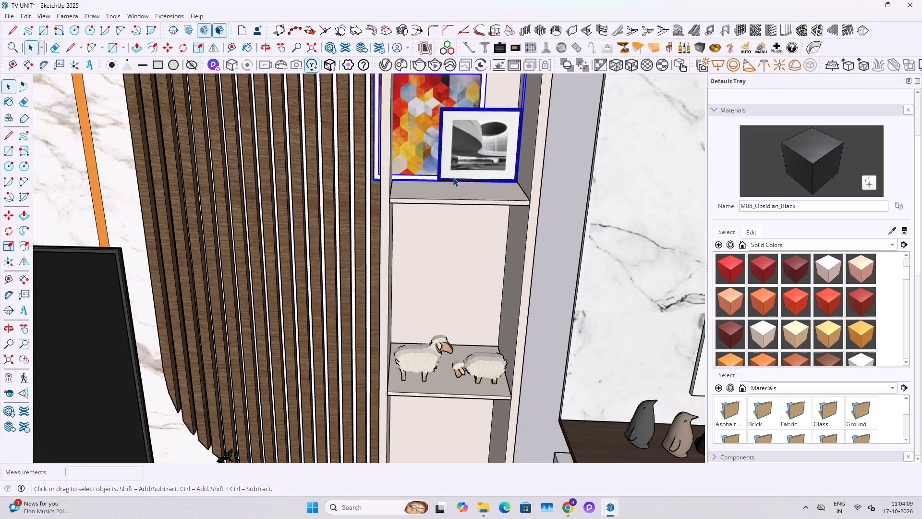
pyautogui.press('s')
pyautogui.moveTo(440, 133); pyautogui.dragTo(419, 307, button='middle')
pyautogui.scroll(8, 394, 278)
pyautogui.moveTo(336, 255); pyautogui.dragTo(396, 276, button='middle')
pyautogui.click(329, 217)
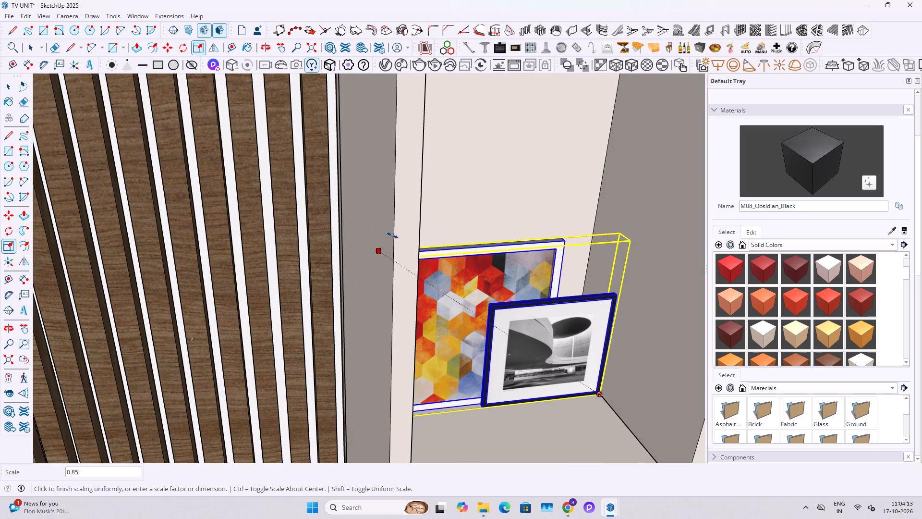
pyautogui.click(402, 239)
pyautogui.moveTo(536, 309); pyautogui.dragTo(461, 284, button='middle')
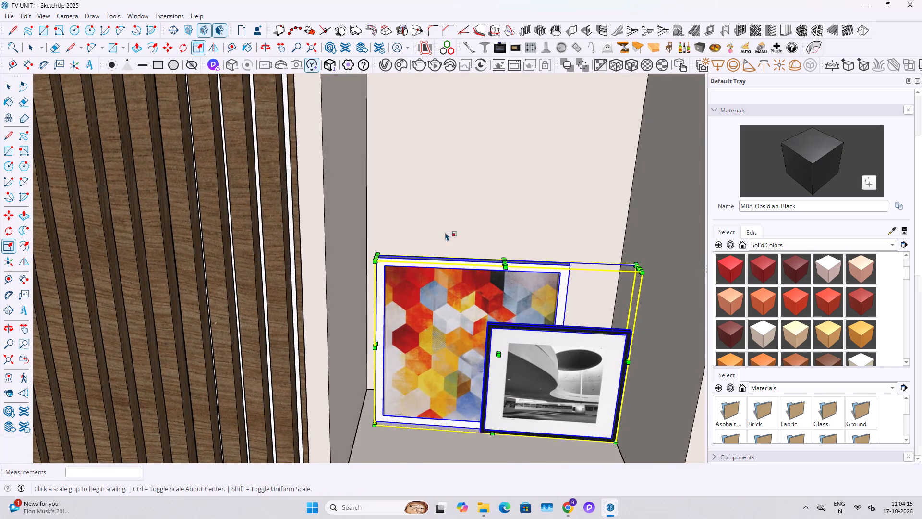
# Stretch the framed pictures along the red axis to a scale of about 1.05 so they meet the shelf's side wall.
pyautogui.scroll(3, 375, 305)
pyautogui.moveTo(388, 342); pyautogui.dragTo(403, 347, button='middle')
pyautogui.scroll(2, 388, 350)
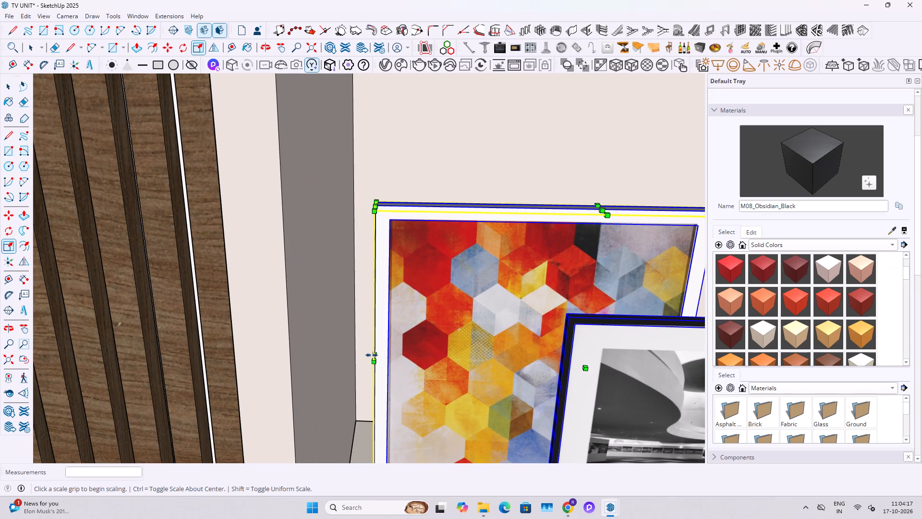
pyautogui.click(373, 355)
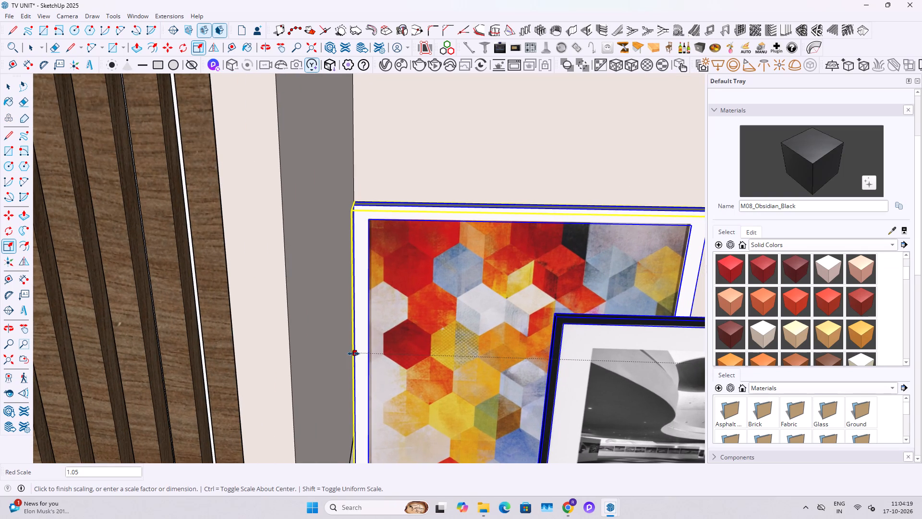
pyautogui.click(353, 354)
pyautogui.press('space')
pyautogui.scroll(-20, 348, 316)
pyautogui.press('space')
pyautogui.press('space')
pyautogui.press('space')
pyautogui.scroll(-8, 412, 317)
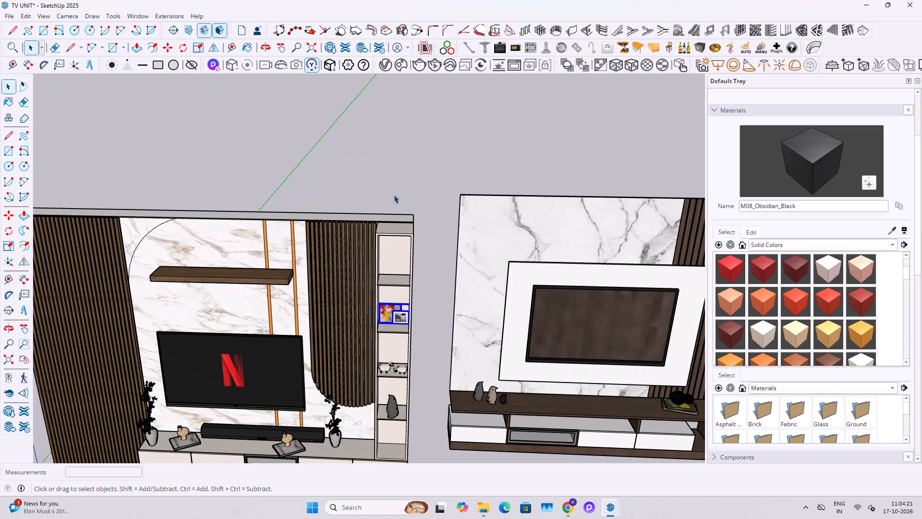
pyautogui.click(428, 173)
# Open the imported unit's group and copy the pair of tall white vases from its upper shelf.
pyautogui.moveTo(409, 347); pyautogui.dragTo(447, 291, button='middle')
pyautogui.keyDown('shift'); pyautogui.moveTo(560, 403); pyautogui.dragTo(244, 360, button='middle'); pyautogui.keyUp('shift')
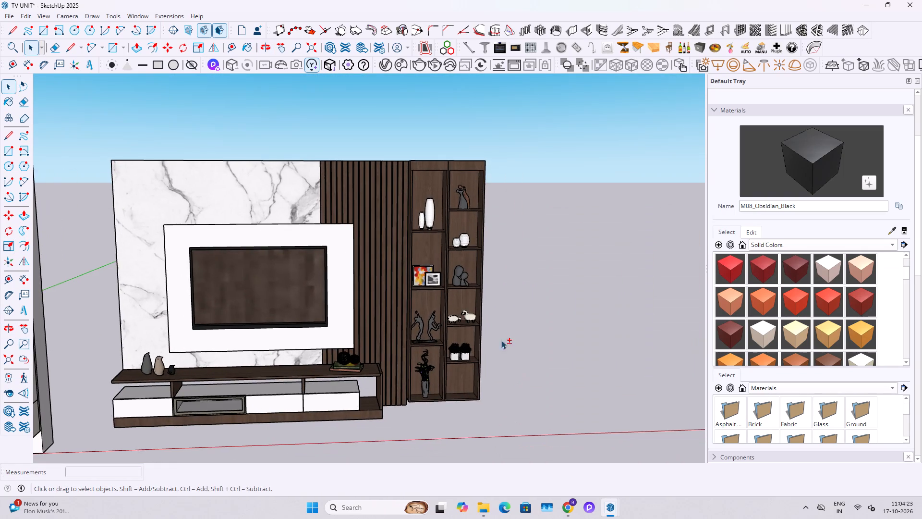
pyautogui.scroll(6, 452, 239)
pyautogui.click(424, 192)
pyautogui.tripleClick(412, 192)
pyautogui.scroll(3, 412, 190)
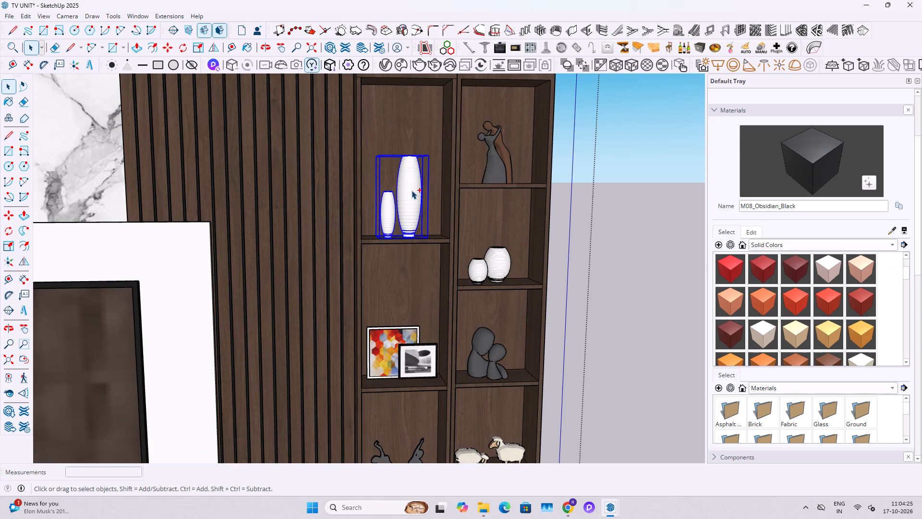
pyautogui.hotkey('ctrl', 'c')
# Exit the imported unit's group and paste the white vases onto the modelled tower's top shelf, above the framed pictures.
pyautogui.click(663, 334)
pyautogui.scroll(-12, 634, 328)
pyautogui.scroll(1, 632, 328)
pyautogui.scroll(-12, 632, 328)
pyautogui.scroll(3, 468, 321)
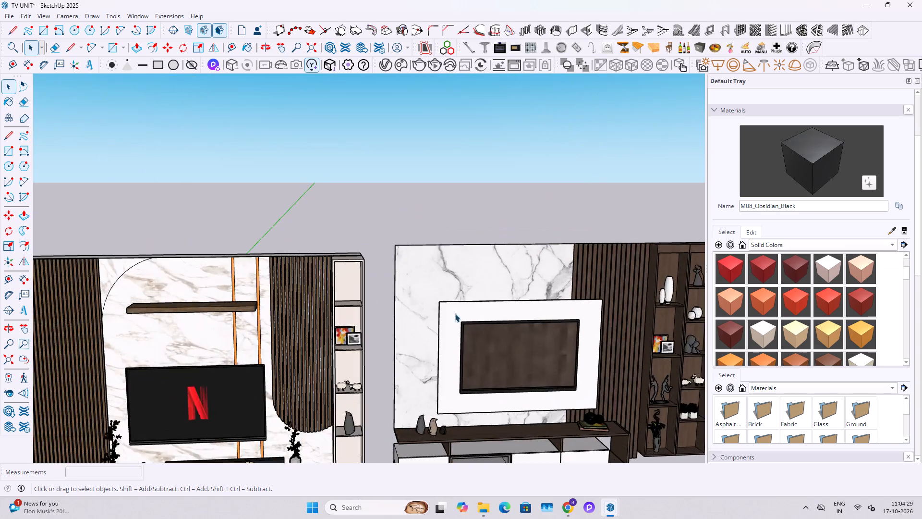
pyautogui.scroll(11, 455, 313)
pyautogui.hotkey('ctrl', 'v')
pyautogui.keyDown('ctrl'); pyautogui.scroll(8, 338, 286); pyautogui.keyUp('ctrl')
pyautogui.scroll(1, 276, 306)
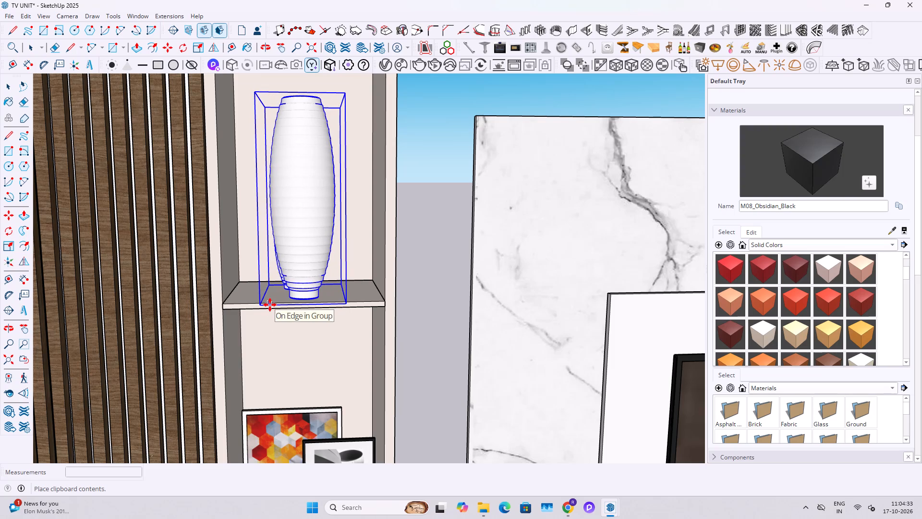
pyautogui.click(235, 304)
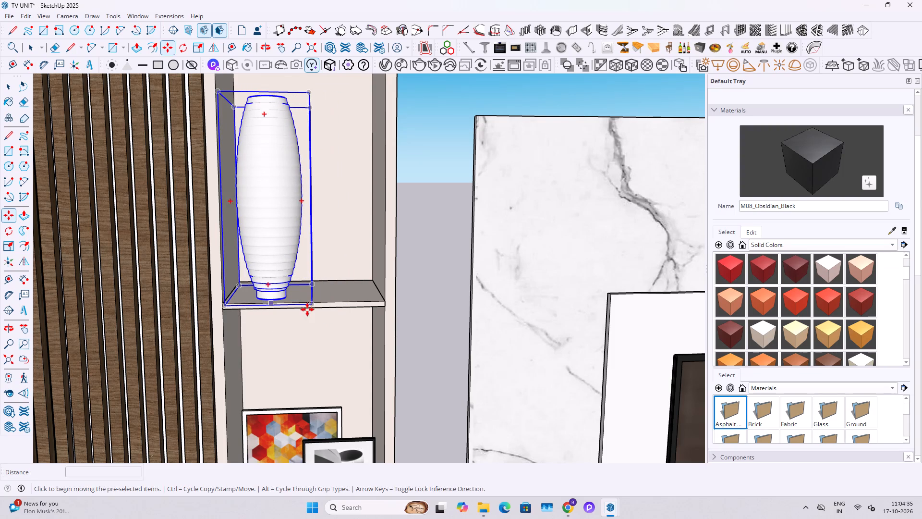
# Move the pasted vases along the red axis, away from the slatted wood panel, toward the shelf's middle.
pyautogui.click(315, 310)
pyautogui.click(348, 307)
pyautogui.press('space')
pyautogui.press('space')
pyautogui.click(432, 320)
# Rotate the pair of vases 90° about the vertical axis so both stand side by side facing the front.
pyautogui.scroll(6, 270, 300)
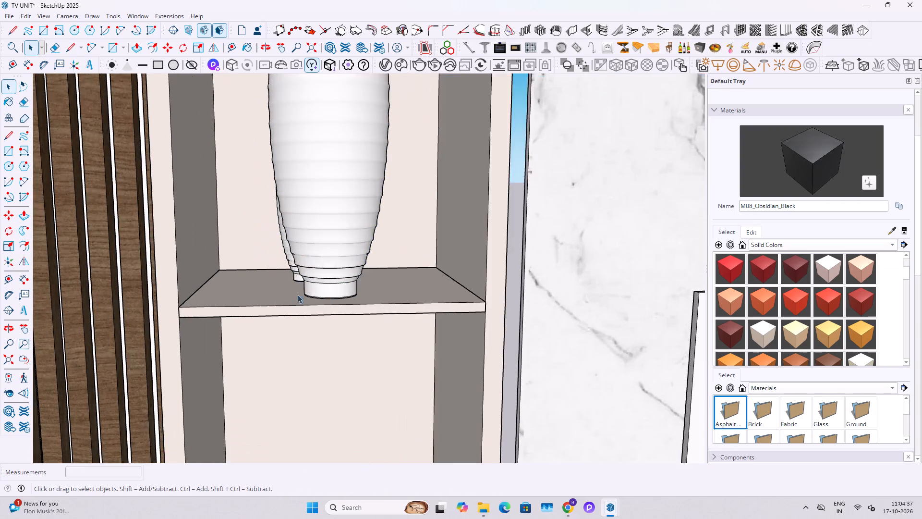
pyautogui.scroll(5, 297, 295)
pyautogui.moveTo(333, 297); pyautogui.dragTo(415, 284, button='middle')
pyautogui.scroll(-11, 321, 326)
pyautogui.click(303, 282)
pyautogui.moveTo(300, 286); pyautogui.dragTo(282, 310, button='middle')
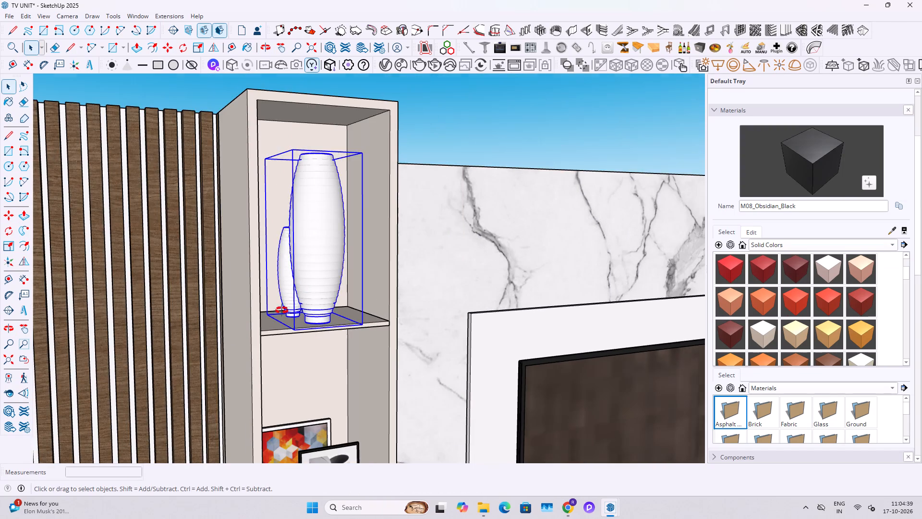
pyautogui.moveTo(282, 310); pyautogui.dragTo(267, 335, button='middle')
pyautogui.scroll(3, 267, 335)
pyautogui.press('q')
pyautogui.click(260, 317)
pyautogui.click(275, 337)
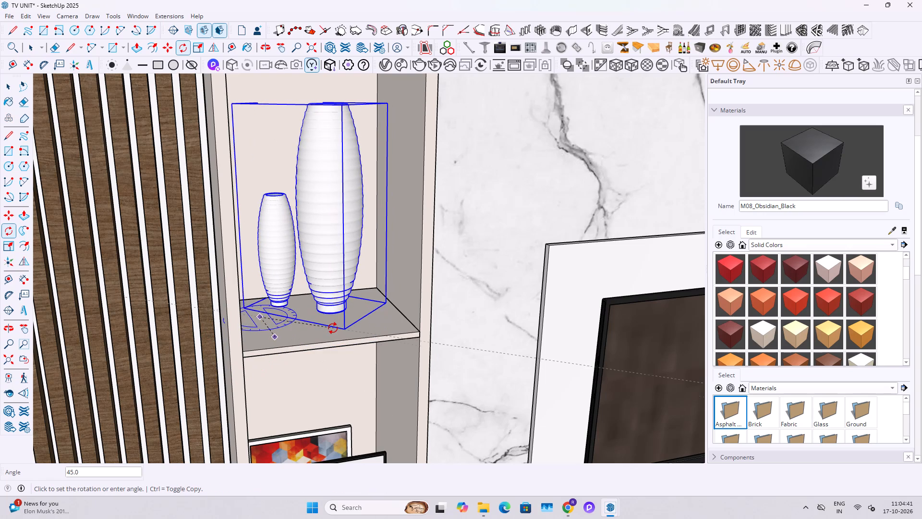
pyautogui.write('90')
pyautogui.press('Return')
pyautogui.moveTo(356, 307); pyautogui.dragTo(314, 354, button='middle')
pyautogui.scroll(3, 381, 299)
pyautogui.press('space')
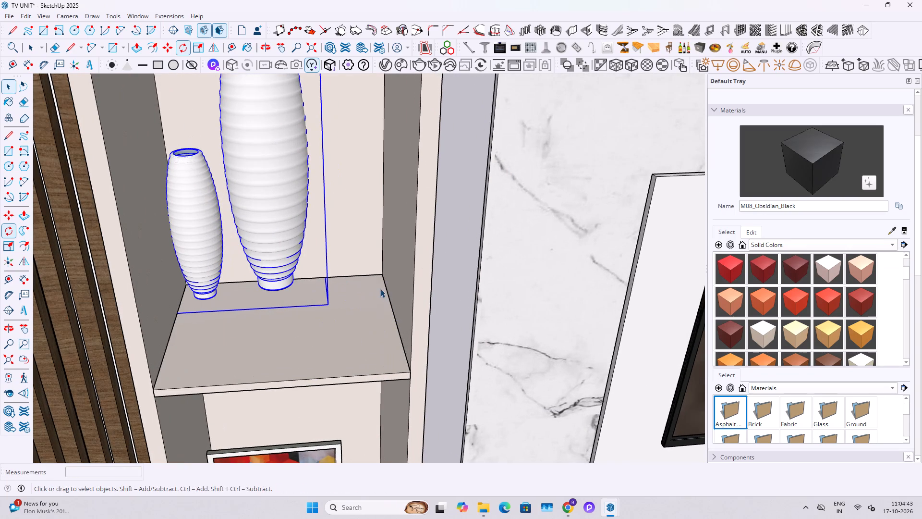
# Move the vases about 1 5/16" along the red axis, and bring them forward from the shelf's back panel.
pyautogui.press('m')
pyautogui.click(299, 343)
pyautogui.click(328, 341)
pyautogui.click(369, 315)
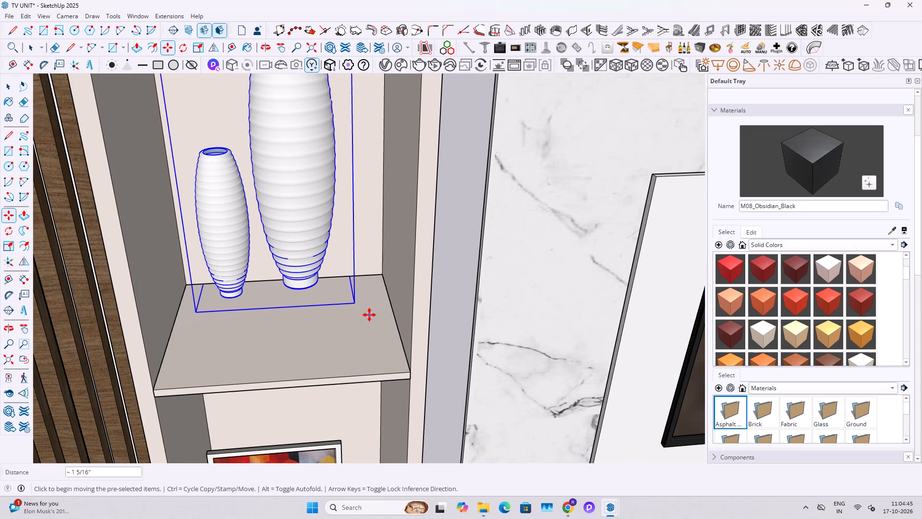
pyautogui.click(380, 354)
pyautogui.press('space')
pyautogui.scroll(-6, 339, 310)
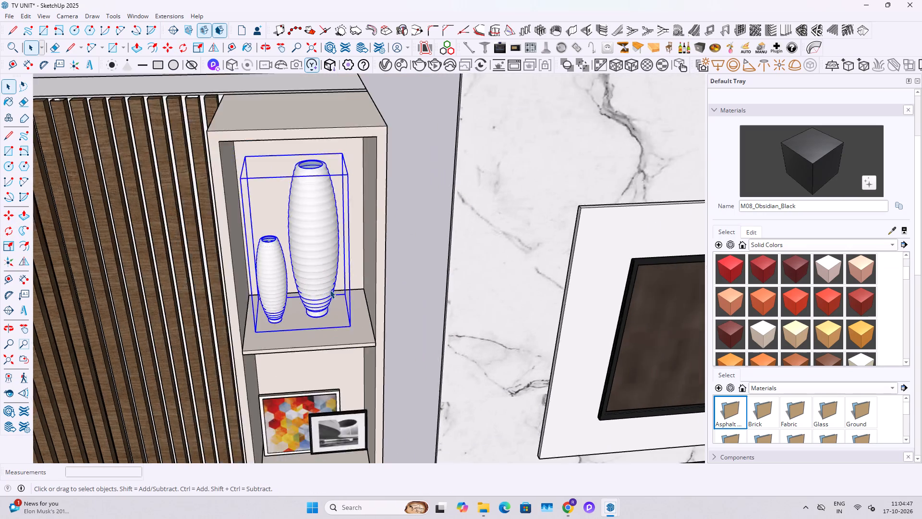
pyautogui.press('Escape')
pyautogui.scroll(-13, 330, 290)
pyautogui.press('Escape')
pyautogui.click(363, 164)
# Open the imported unit's shelving group and copy the dancing figures sculpture.
pyautogui.moveTo(474, 371); pyautogui.dragTo(353, 293, button='middle')
pyautogui.moveTo(582, 288); pyautogui.dragTo(538, 304, button='middle')
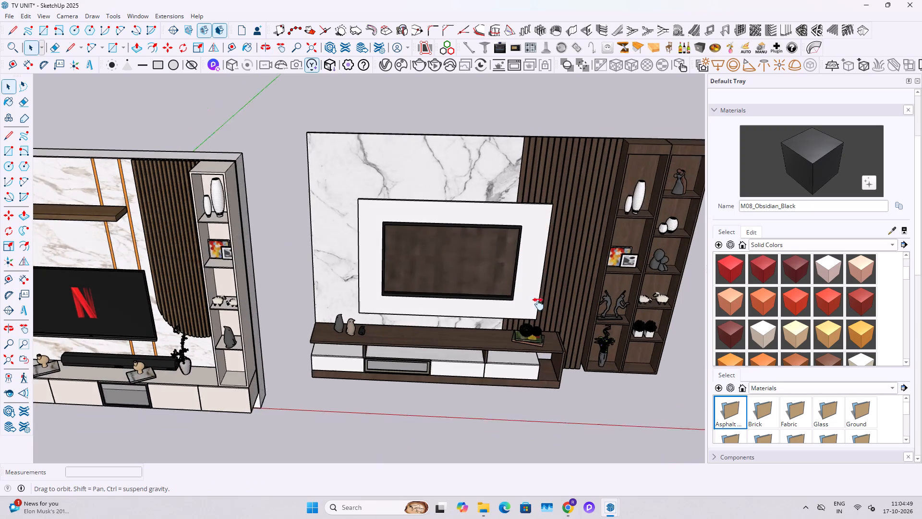
pyautogui.moveTo(538, 304); pyautogui.dragTo(472, 279, button='middle')
pyautogui.scroll(4, 603, 330)
pyautogui.scroll(-1, 549, 300)
pyautogui.scroll(4, 546, 297)
pyautogui.doubleClick(530, 272)
pyautogui.click(518, 269)
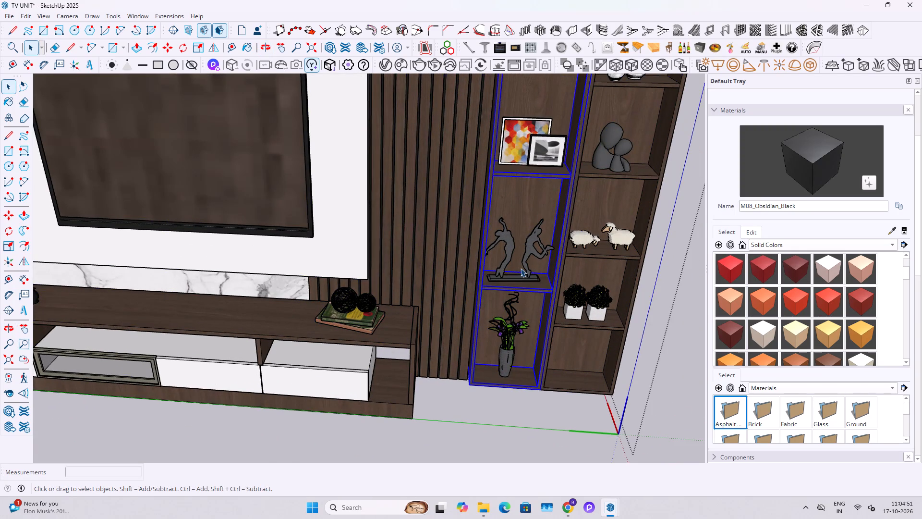
pyautogui.scroll(4, 523, 268)
pyautogui.click(530, 263)
pyautogui.hotkey('ctrl', 'c')
pyautogui.hotkey('ctrl', 'c')
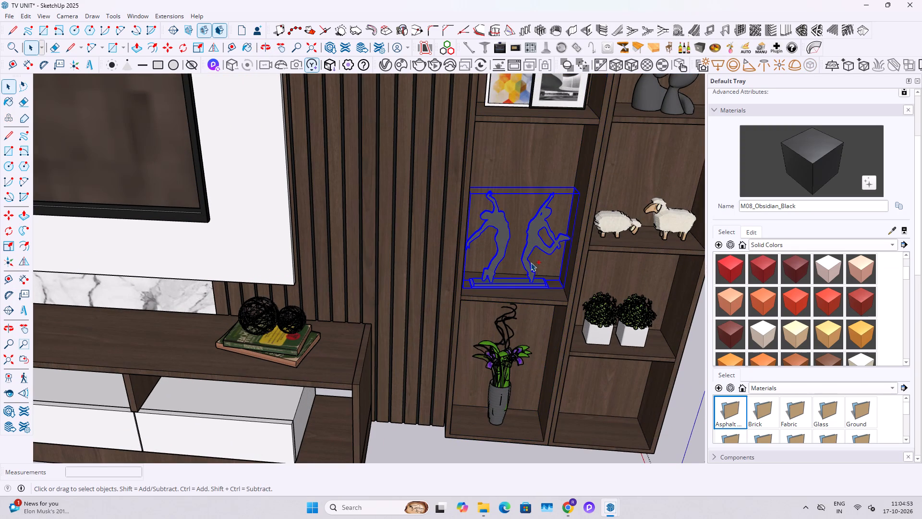
# Exit the imported unit's group and paste the dancing figures sculpture onto the floating wood shelf above the TV.
pyautogui.scroll(-6, 467, 392)
pyautogui.click(467, 453)
pyautogui.doubleClick(467, 443)
pyautogui.scroll(-6, 467, 442)
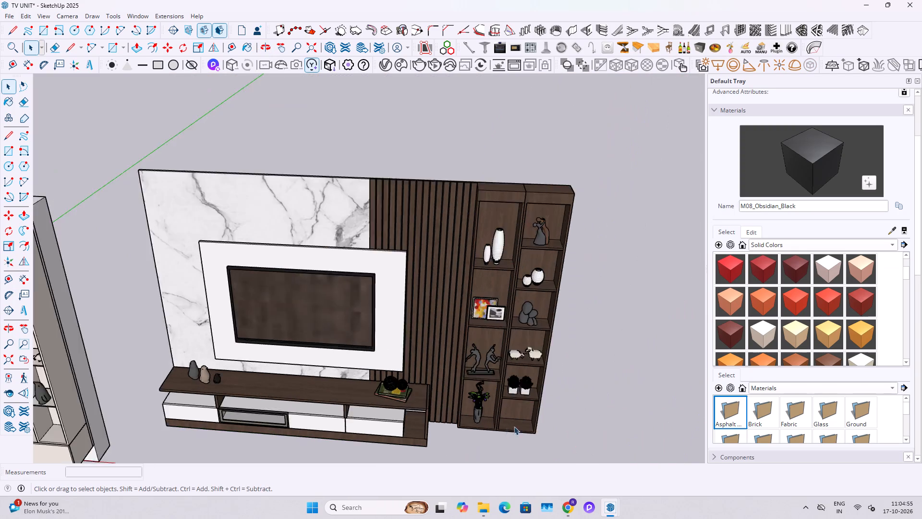
pyautogui.scroll(-8, 514, 426)
pyautogui.hotkey('ctrl', 'v')
pyautogui.scroll(13, 198, 346)
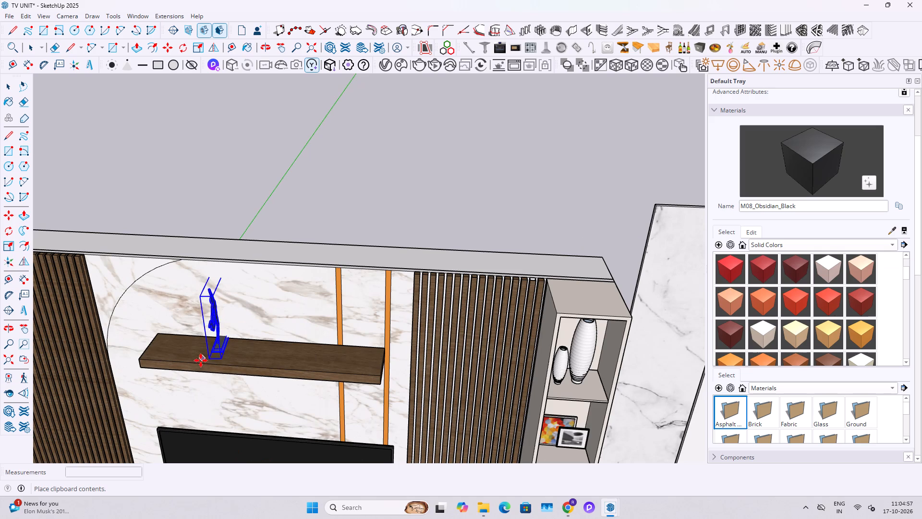
pyautogui.click(200, 363)
pyautogui.scroll(7, 229, 354)
pyautogui.press('space')
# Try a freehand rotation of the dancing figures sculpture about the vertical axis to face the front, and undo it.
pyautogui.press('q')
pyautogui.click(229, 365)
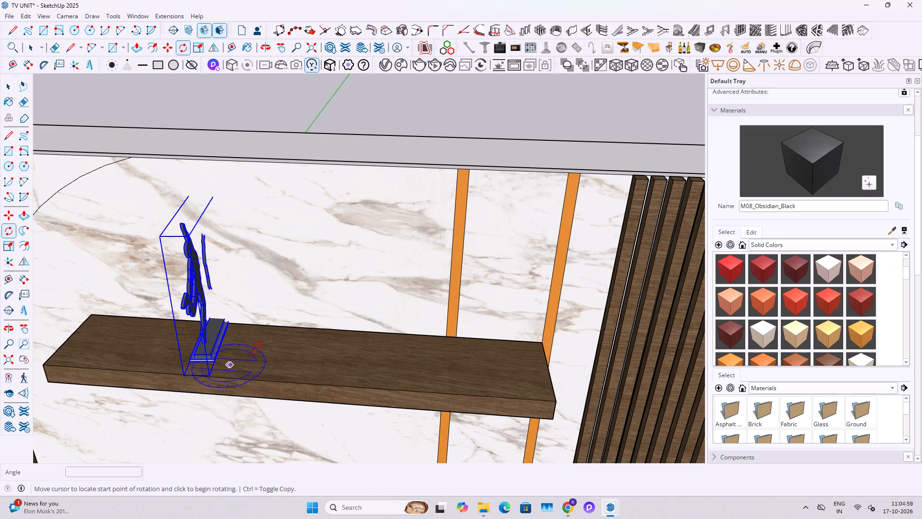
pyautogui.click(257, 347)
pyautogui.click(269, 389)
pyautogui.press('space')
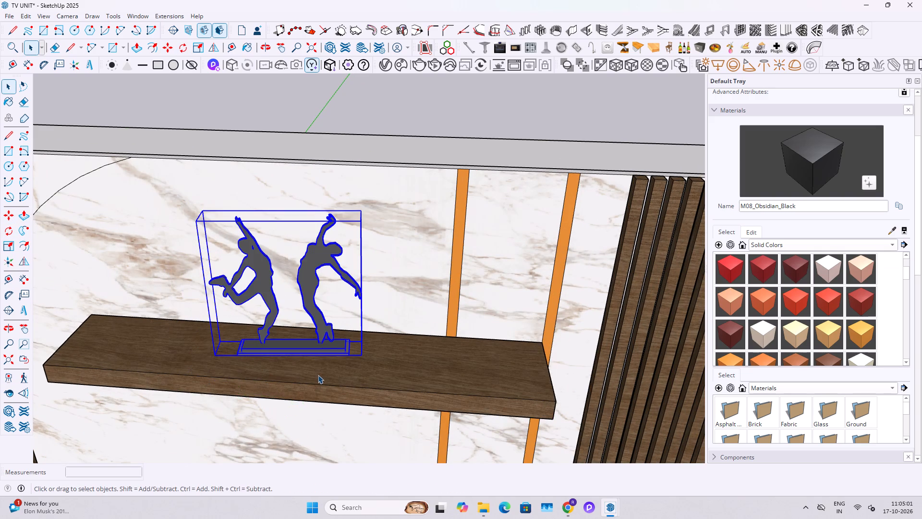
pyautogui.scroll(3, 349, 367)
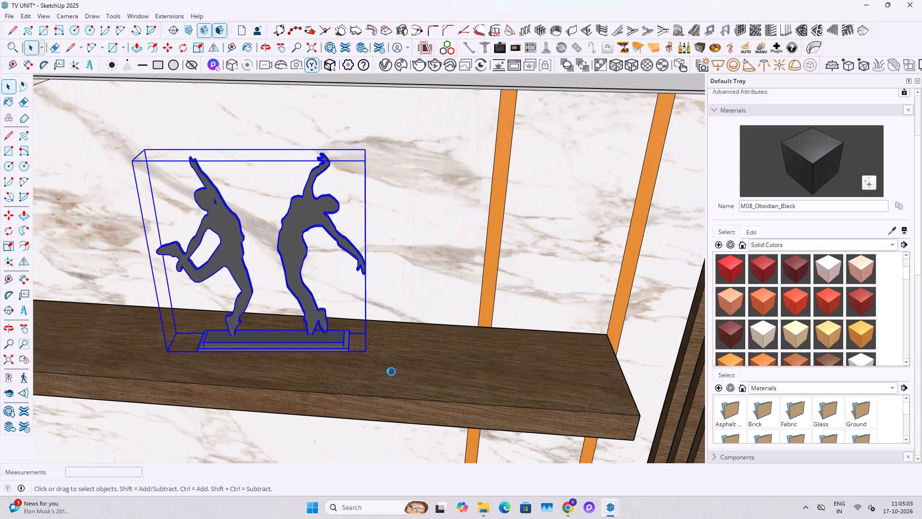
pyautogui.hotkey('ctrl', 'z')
# Rotate the dancing figures sculpture 90° about the vertical axis to face the front of the floating shelf.
pyautogui.scroll(2, 238, 348)
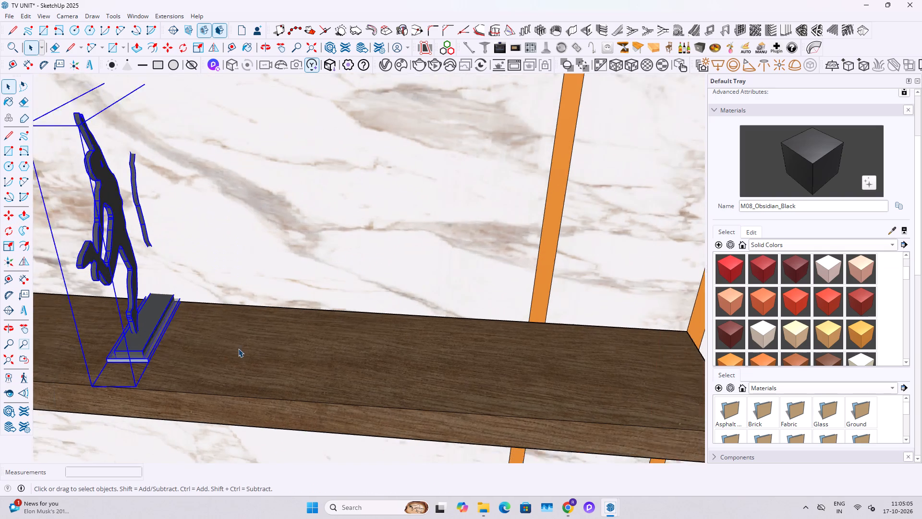
pyautogui.scroll(1, 238, 348)
pyautogui.press('q')
pyautogui.click(200, 369)
pyautogui.click(237, 327)
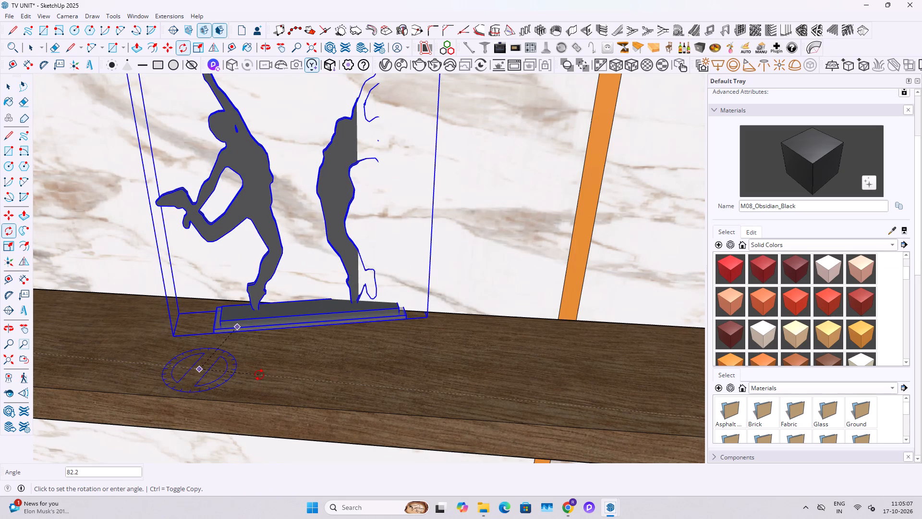
pyautogui.write('90')
pyautogui.press('Return')
pyautogui.press('space')
# Move the sculpture along the red axis toward the floating shelf's far end from the amber strips, and about 3 3/8" toward its front edge.
pyautogui.scroll(-3, 452, 402)
pyautogui.press('m')
pyautogui.click(487, 396)
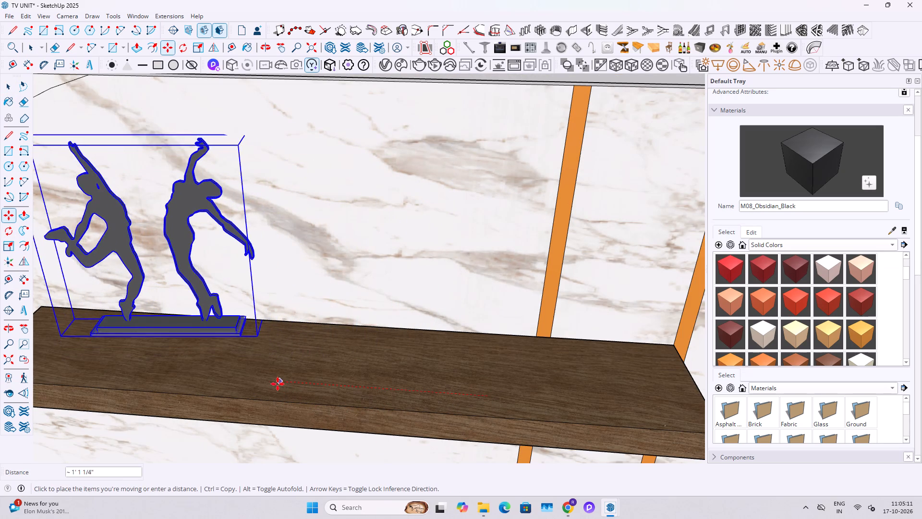
pyautogui.click(249, 383)
pyautogui.click(267, 352)
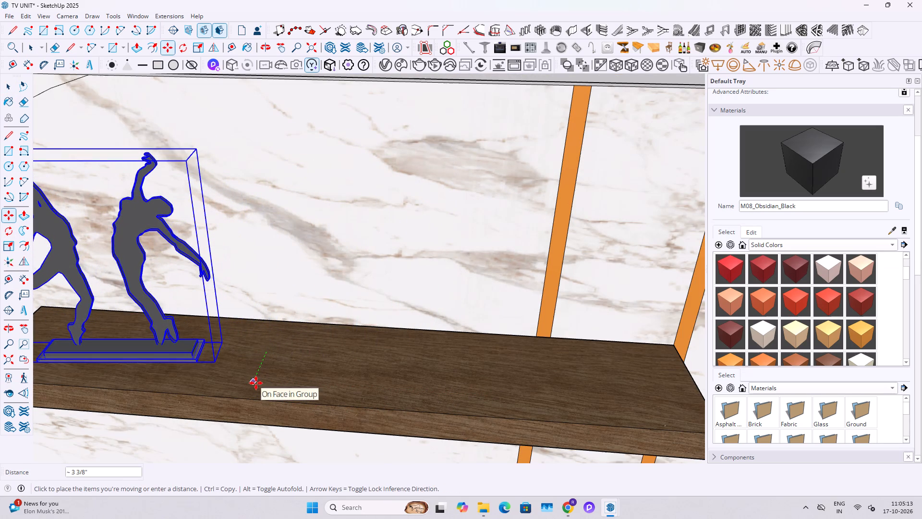
pyautogui.click(256, 383)
pyautogui.press('space')
pyautogui.scroll(-16, 289, 352)
pyautogui.press('space')
pyautogui.click(382, 215)
pyautogui.scroll(-4, 352, 234)
# Copy the pair of potted plants in white square pots from the imported unit's shelving, below the sheep.
pyautogui.keyDown('shift'); pyautogui.moveTo(391, 327); pyautogui.dragTo(169, 264, button='middle'); pyautogui.keyUp('shift')
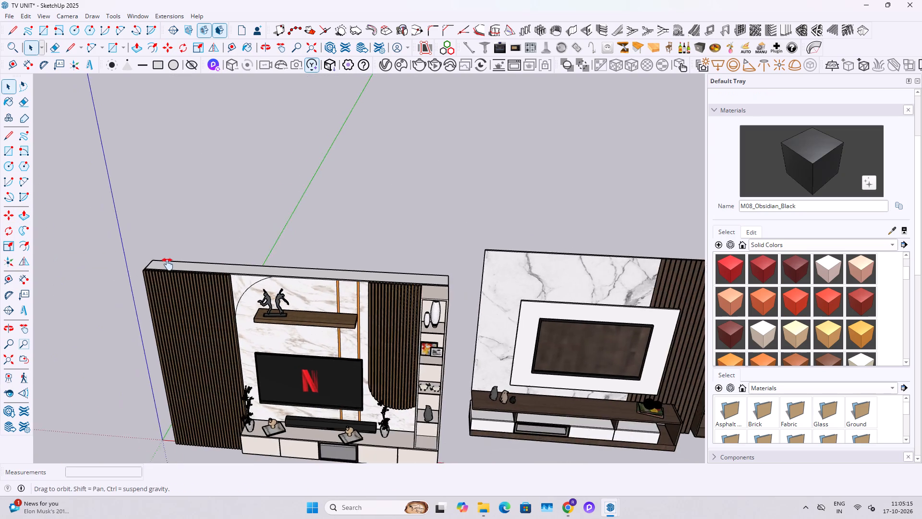
pyautogui.scroll(10, 503, 326)
pyautogui.keyDown('shift'); pyautogui.moveTo(599, 362); pyautogui.dragTo(427, 337, button='middle'); pyautogui.keyUp('shift')
pyautogui.scroll(4, 457, 380)
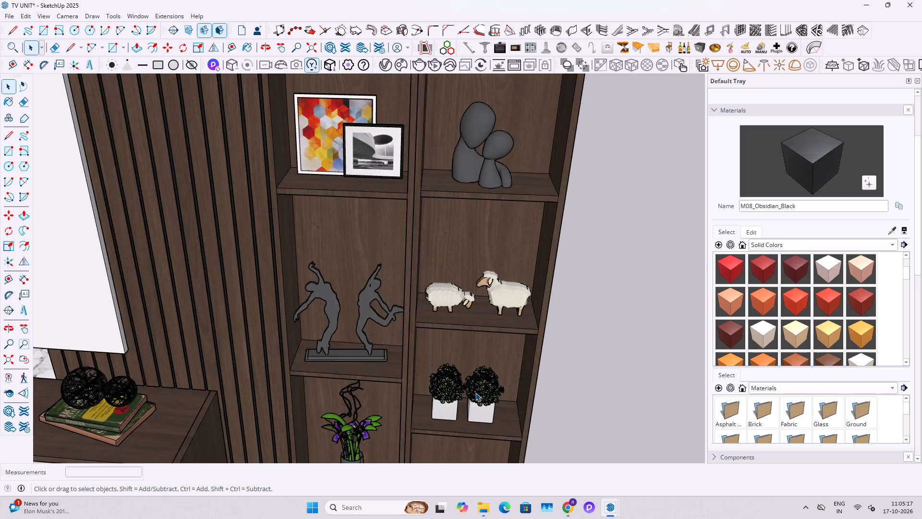
pyautogui.tripleClick(475, 393)
pyautogui.hotkey('ctrl', 'c')
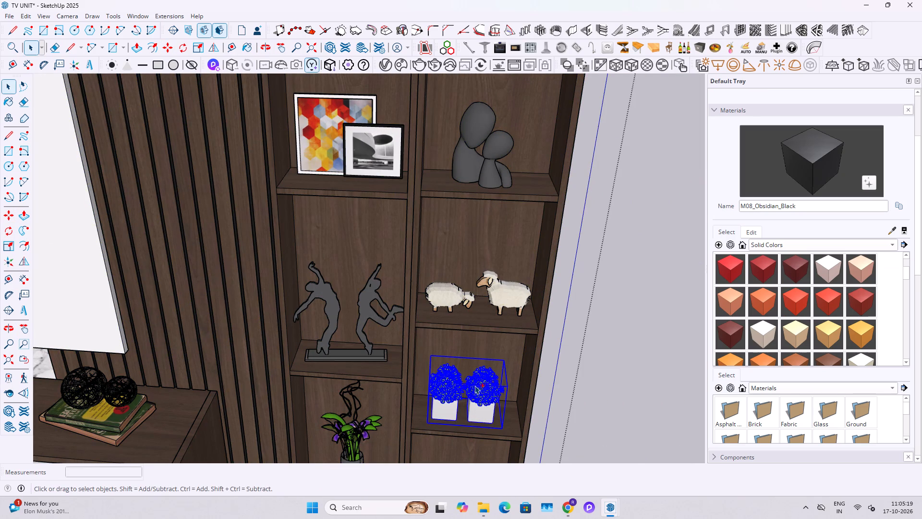
# Exit the imported unit's group and paste the potted plants onto the floating wood shelf, near the amber strips.
pyautogui.scroll(-6, 473, 385)
pyautogui.click(583, 385)
pyautogui.scroll(-8, 584, 385)
pyautogui.doubleClick(605, 379)
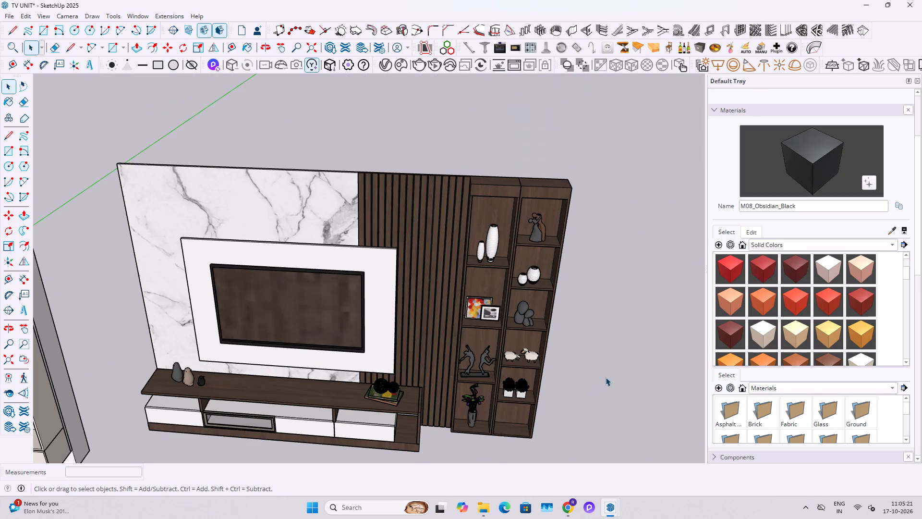
pyautogui.click(606, 377)
pyautogui.scroll(-2, 606, 377)
pyautogui.hotkey('ctrl', 'v')
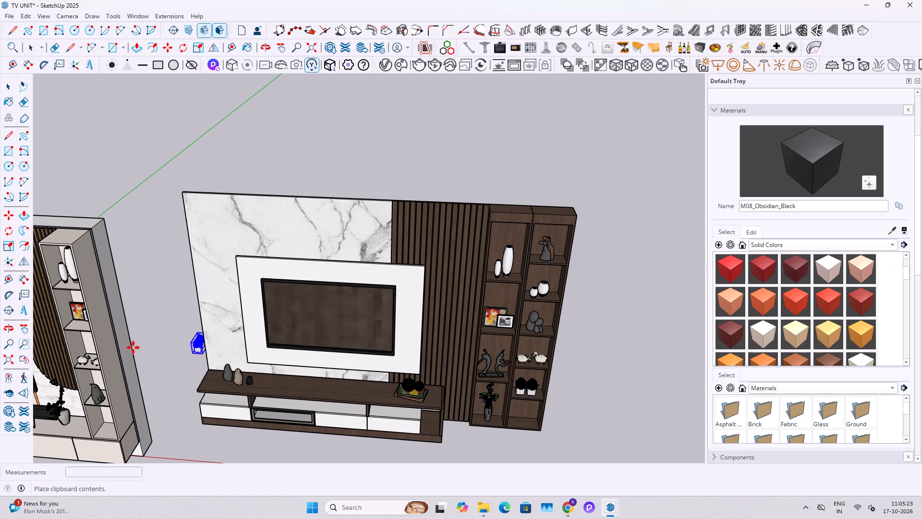
pyautogui.keyDown('shift'); pyautogui.moveTo(129, 349); pyautogui.dragTo(346, 396, button='middle'); pyautogui.keyUp('shift')
pyautogui.scroll(8, 156, 313)
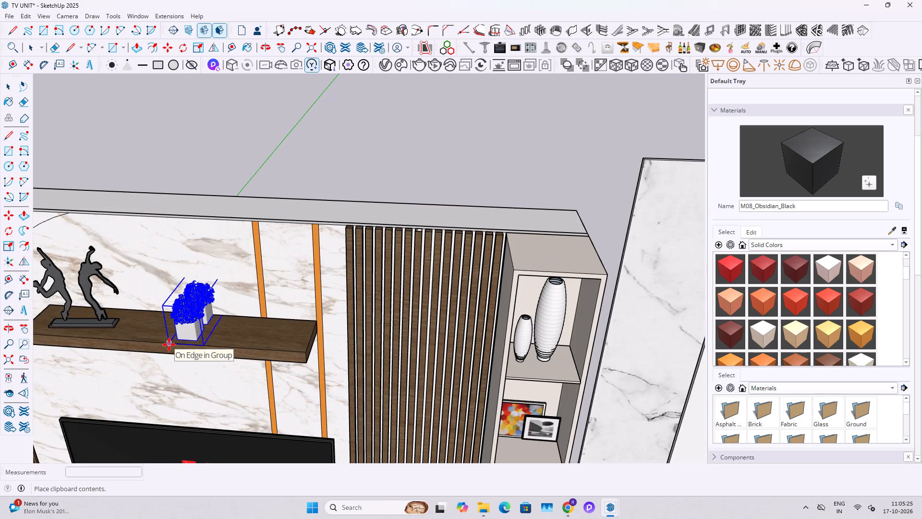
pyautogui.click(169, 345)
pyautogui.press('space')
# Rotate the pair of potted plants 90° about the vertical axis to sit side by side along the floating shelf.
pyautogui.scroll(8, 201, 337)
pyautogui.press('q')
pyautogui.click(215, 354)
pyautogui.click(258, 319)
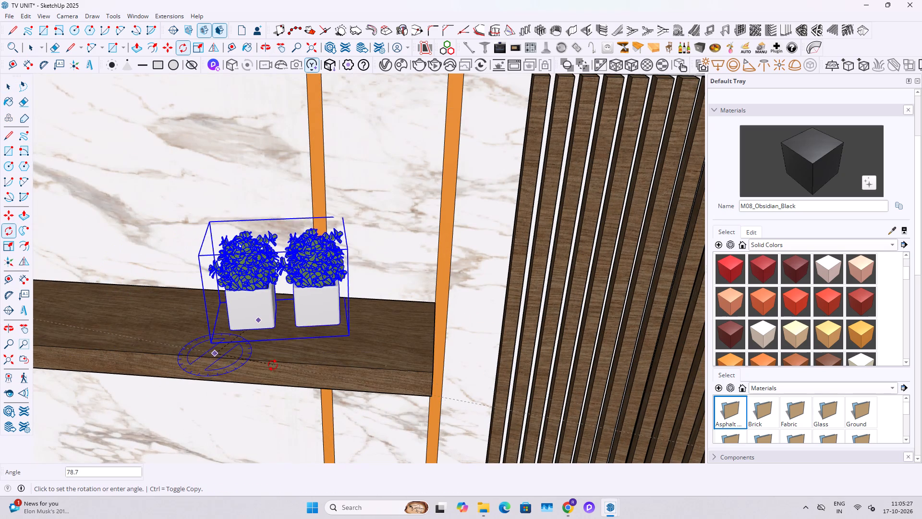
pyautogui.write('90')
pyautogui.press('Return')
pyautogui.press('space')
pyautogui.scroll(2, 384, 363)
pyautogui.scroll(-4, 400, 354)
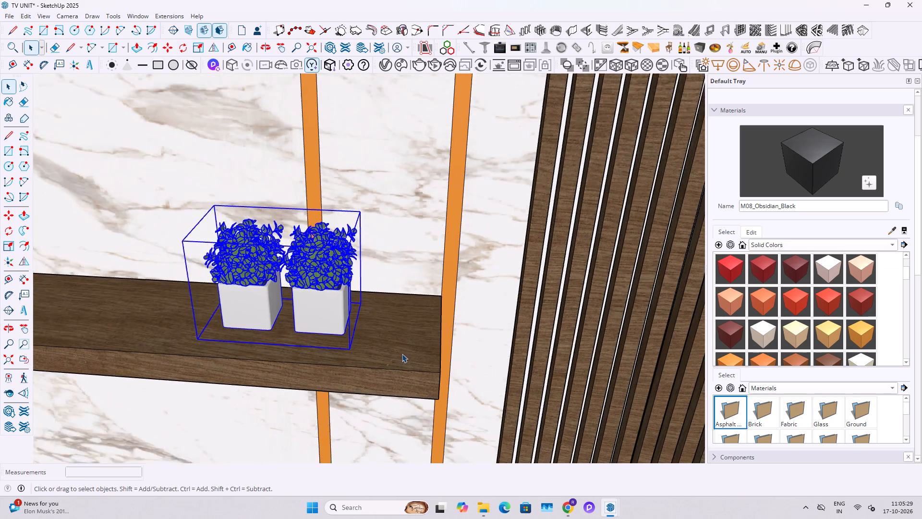
# Move the pair of potted plants along the floating shelf, away from the amber strips and toward the sculpture.
pyautogui.scroll(-2, 402, 354)
pyautogui.press('m')
pyautogui.click(405, 353)
pyautogui.click(274, 343)
pyautogui.keyDown('ctrl'); pyautogui.click(245, 342); pyautogui.keyUp('ctrl')
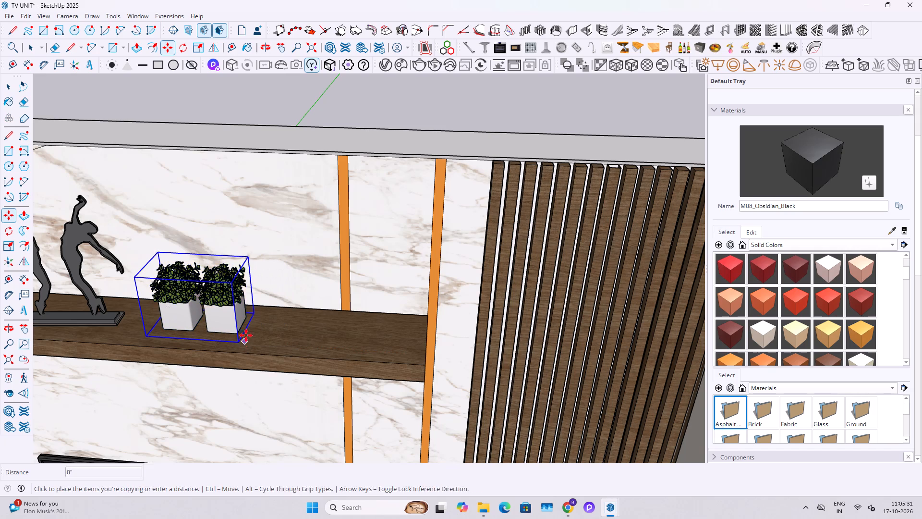
pyautogui.scroll(-20, 246, 327)
pyautogui.press('space')
# Copy the stacked books with wicker balls from the console top inside the imported unit's group.
pyautogui.scroll(3, 457, 372)
pyautogui.click(496, 407)
pyautogui.scroll(4, 629, 321)
pyautogui.click(601, 334)
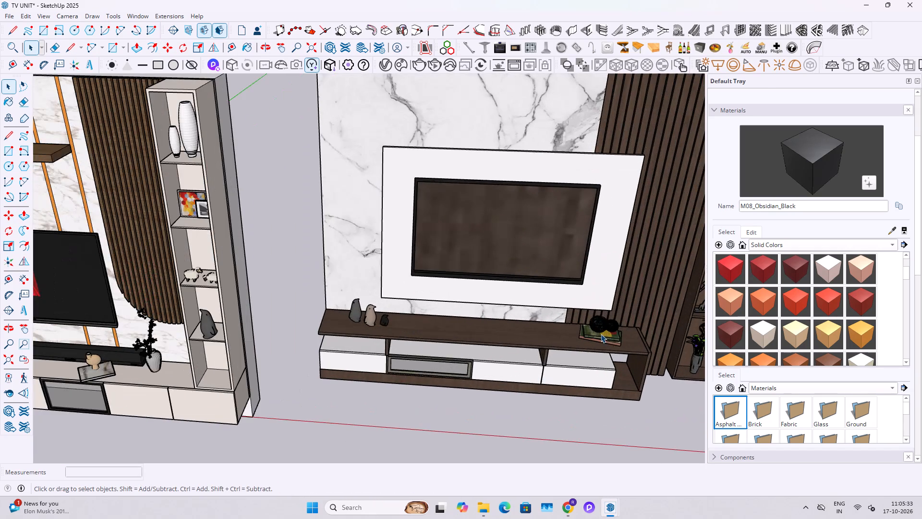
pyautogui.scroll(2, 602, 335)
pyautogui.doubleClick(602, 335)
pyautogui.click(601, 333)
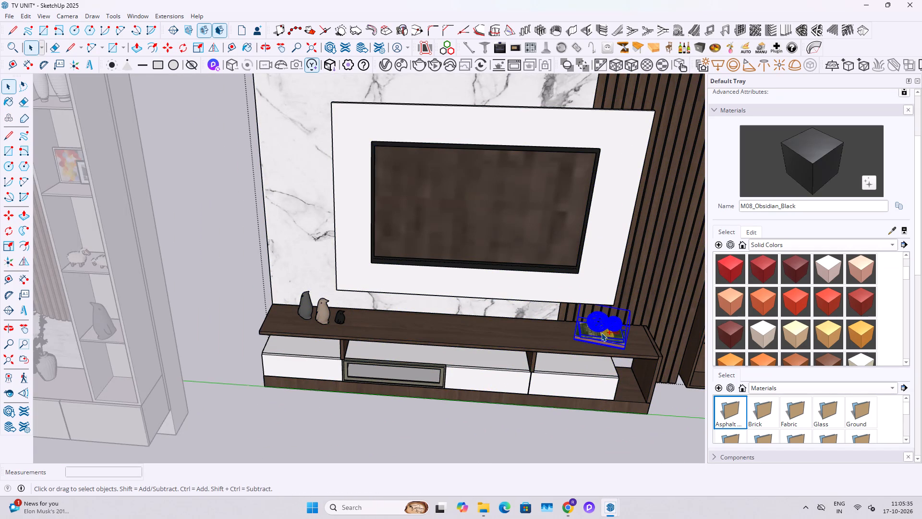
pyautogui.hotkey('ctrl', 'c')
# Exit the imported unit's group and paste the books with wicker balls onto the floating shelf, by the amber strips.
pyautogui.moveTo(514, 410); pyautogui.dragTo(510, 417)
pyautogui.doubleClick(504, 425)
pyautogui.scroll(-3, 505, 409)
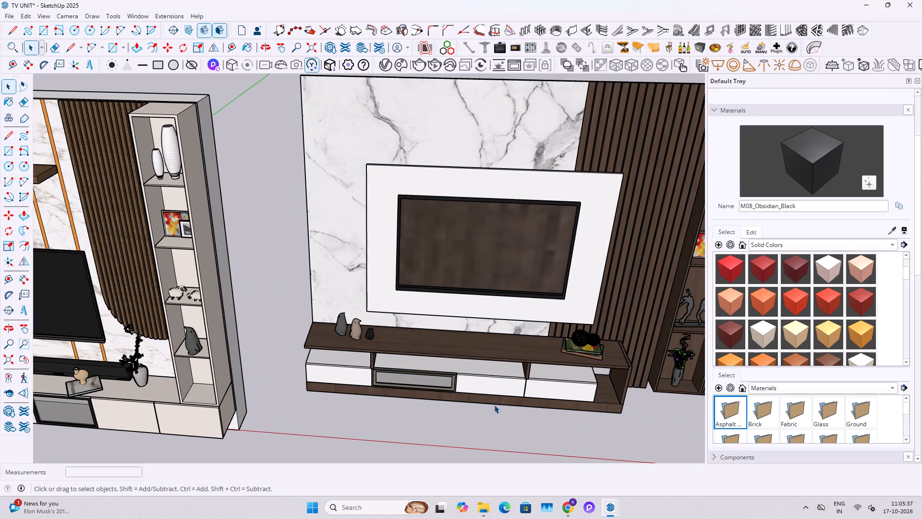
pyautogui.scroll(-10, 494, 405)
pyautogui.moveTo(350, 343); pyautogui.dragTo(409, 358, button='middle')
pyautogui.hotkey('ctrl', 'v')
pyautogui.scroll(3, 302, 323)
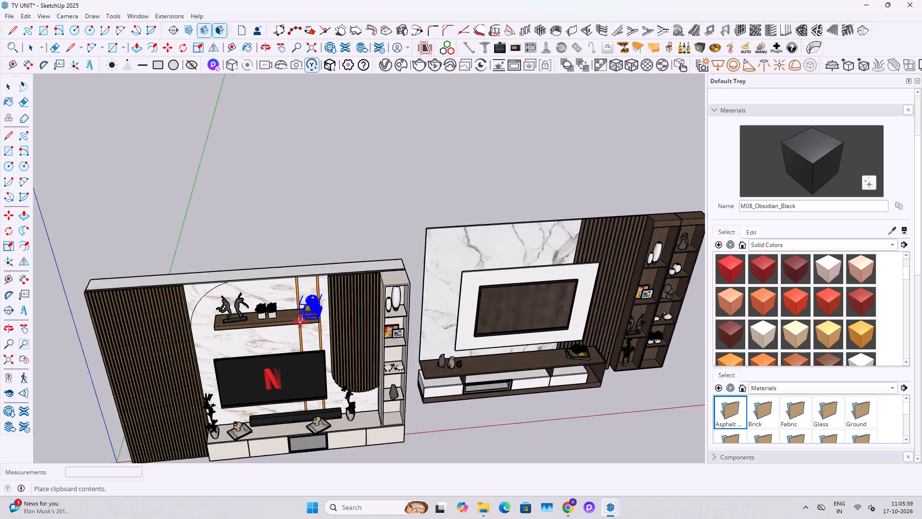
pyautogui.scroll(8, 300, 321)
pyautogui.click(281, 314)
pyautogui.press('space')
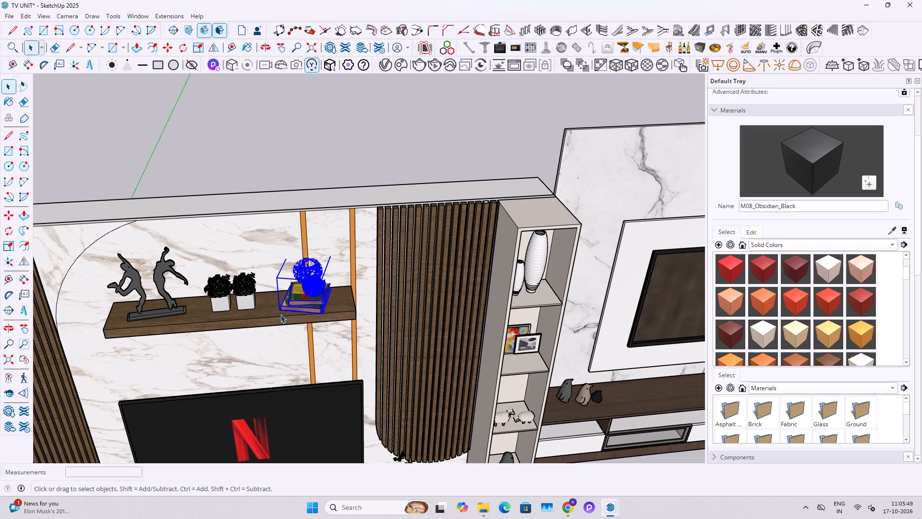
# Delete the entire imported TV unit standing beside the modelled one.
pyautogui.click(401, 132)
pyautogui.scroll(-13, 325, 161)
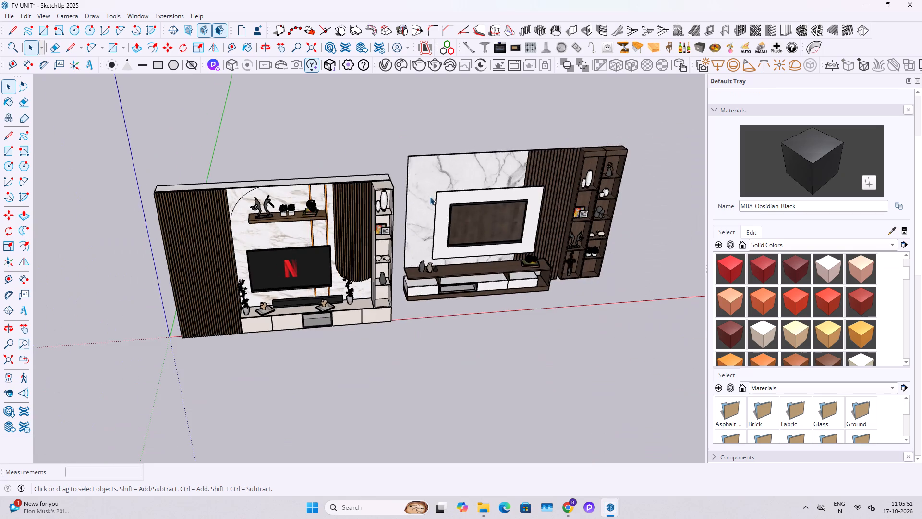
pyautogui.moveTo(495, 229); pyautogui.dragTo(453, 184, button='middle')
pyautogui.click(646, 163)
pyautogui.click(621, 201)
pyautogui.press('Delete')
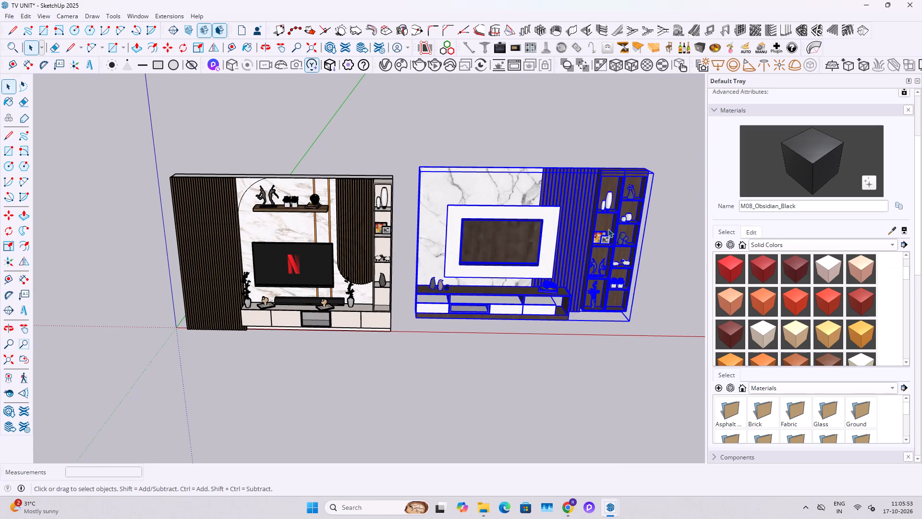
# Examine the furnished TV unit from the front, including the floating shelf, console and tower.
pyautogui.scroll(8, 323, 323)
pyautogui.scroll(1, 296, 236)
pyautogui.scroll(-5, 299, 235)
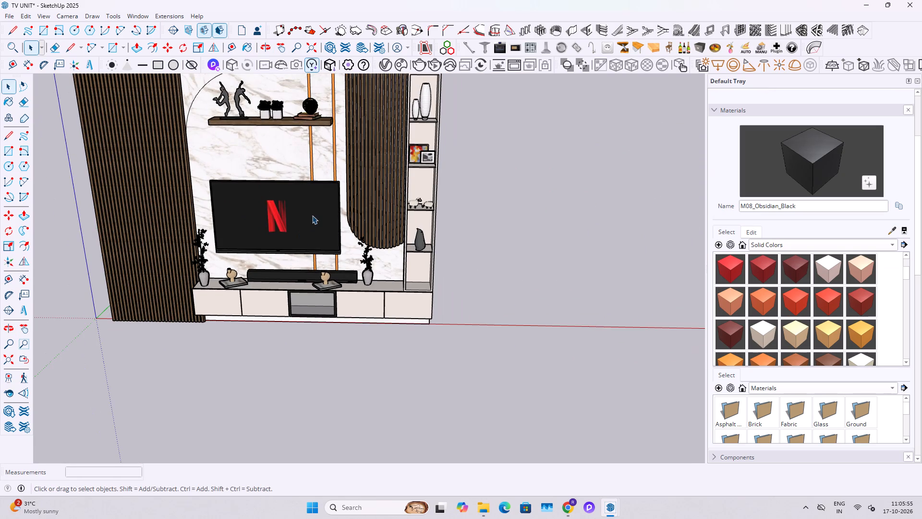
pyautogui.keyDown('shift'); pyautogui.moveTo(312, 215); pyautogui.dragTo(328, 291, button='middle'); pyautogui.keyUp('shift')
pyautogui.keyDown('shift'); pyautogui.scroll(1, 327, 278); pyautogui.keyUp('shift')
pyautogui.keyDown('shift'); pyautogui.moveTo(361, 289); pyautogui.dragTo(355, 249, button='middle'); pyautogui.keyUp('shift')
pyautogui.moveTo(387, 285); pyautogui.dragTo(379, 264, button='middle')
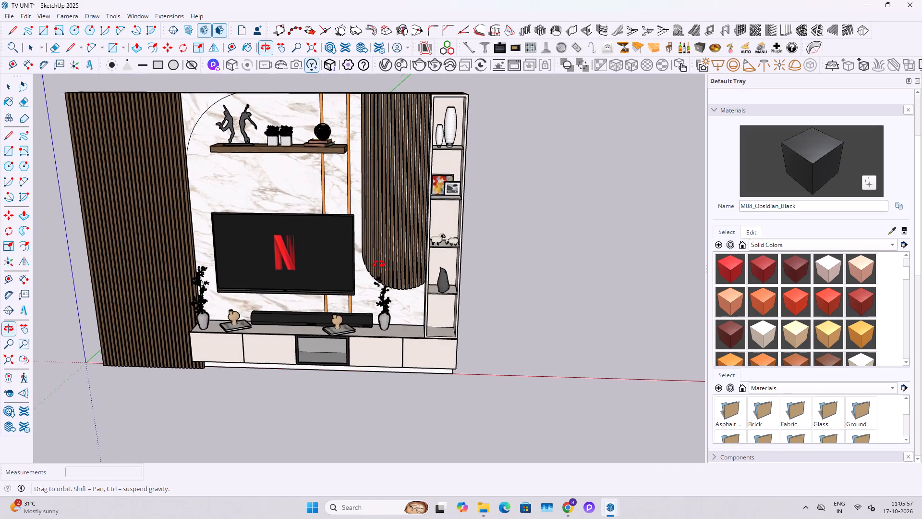
pyautogui.moveTo(379, 264); pyautogui.dragTo(389, 226, button='middle')
pyautogui.scroll(1, 319, 232)
pyautogui.moveTo(319, 232); pyautogui.dragTo(316, 211, button='middle')
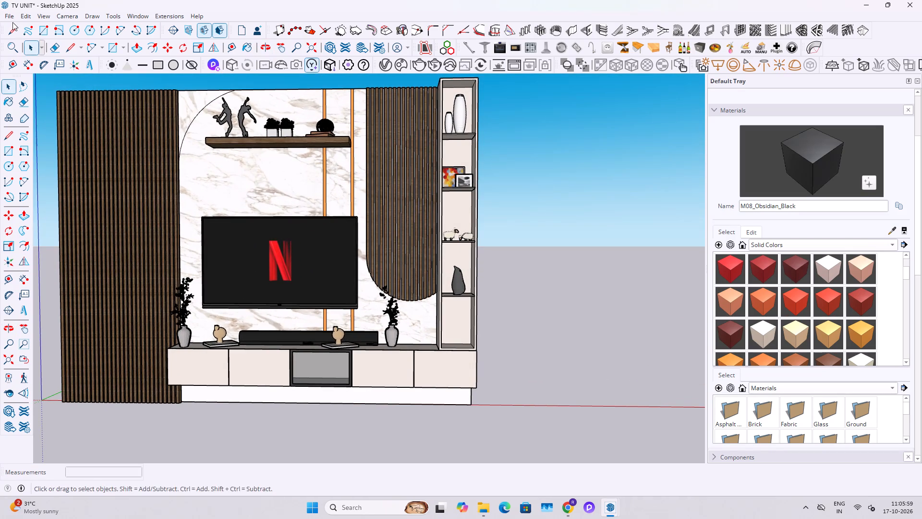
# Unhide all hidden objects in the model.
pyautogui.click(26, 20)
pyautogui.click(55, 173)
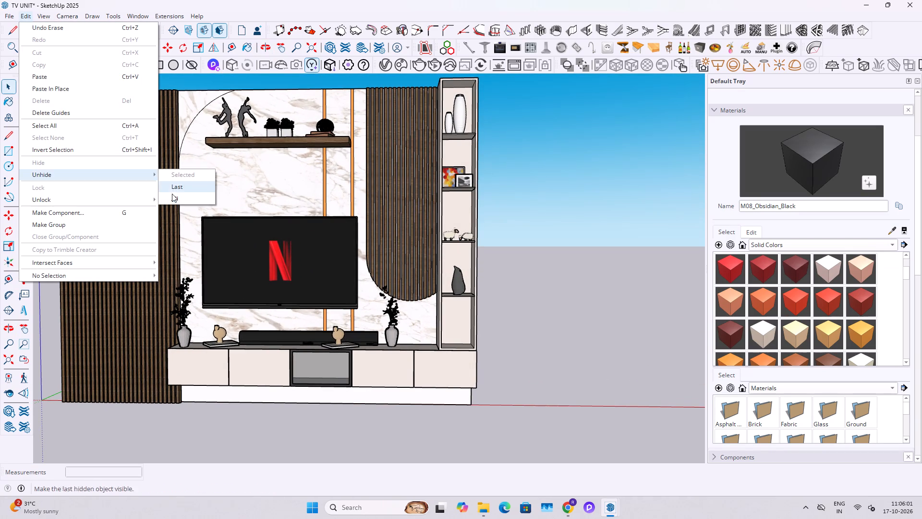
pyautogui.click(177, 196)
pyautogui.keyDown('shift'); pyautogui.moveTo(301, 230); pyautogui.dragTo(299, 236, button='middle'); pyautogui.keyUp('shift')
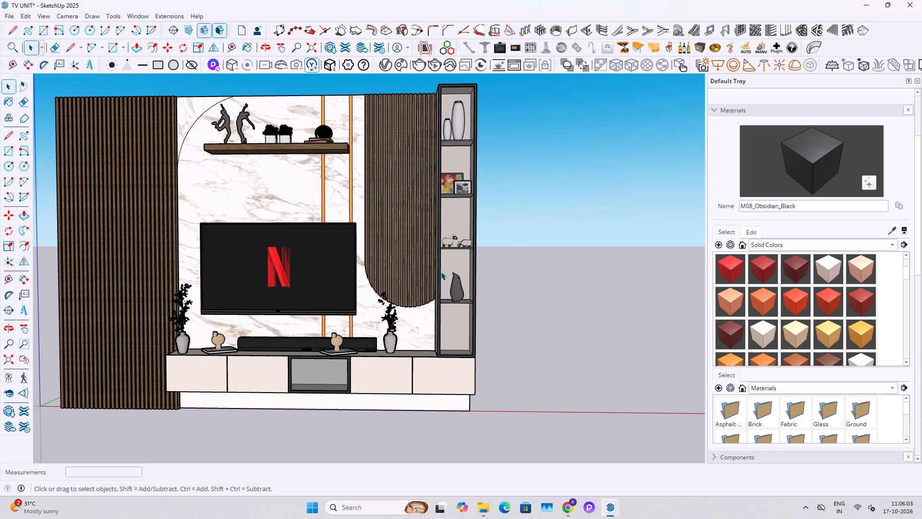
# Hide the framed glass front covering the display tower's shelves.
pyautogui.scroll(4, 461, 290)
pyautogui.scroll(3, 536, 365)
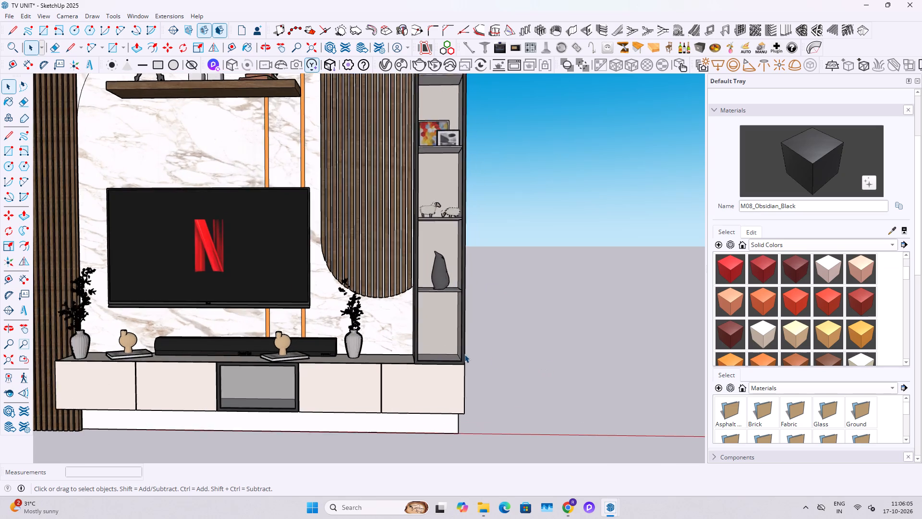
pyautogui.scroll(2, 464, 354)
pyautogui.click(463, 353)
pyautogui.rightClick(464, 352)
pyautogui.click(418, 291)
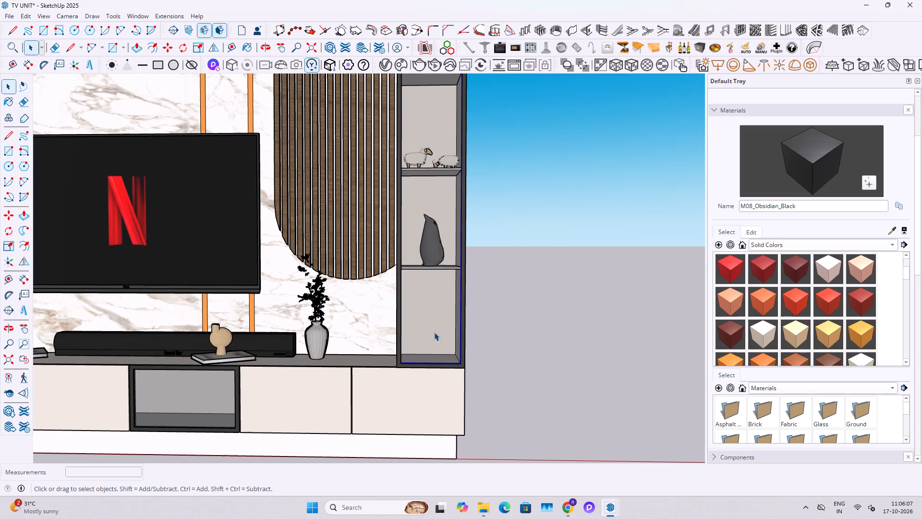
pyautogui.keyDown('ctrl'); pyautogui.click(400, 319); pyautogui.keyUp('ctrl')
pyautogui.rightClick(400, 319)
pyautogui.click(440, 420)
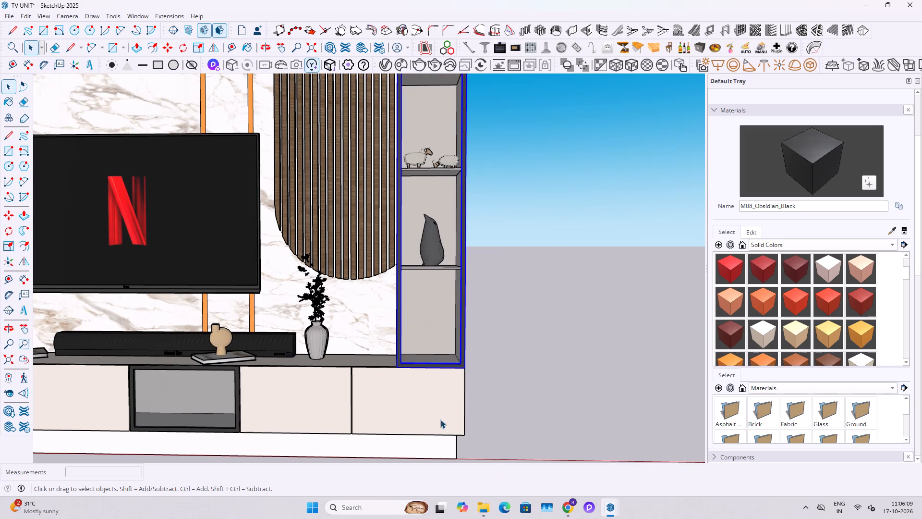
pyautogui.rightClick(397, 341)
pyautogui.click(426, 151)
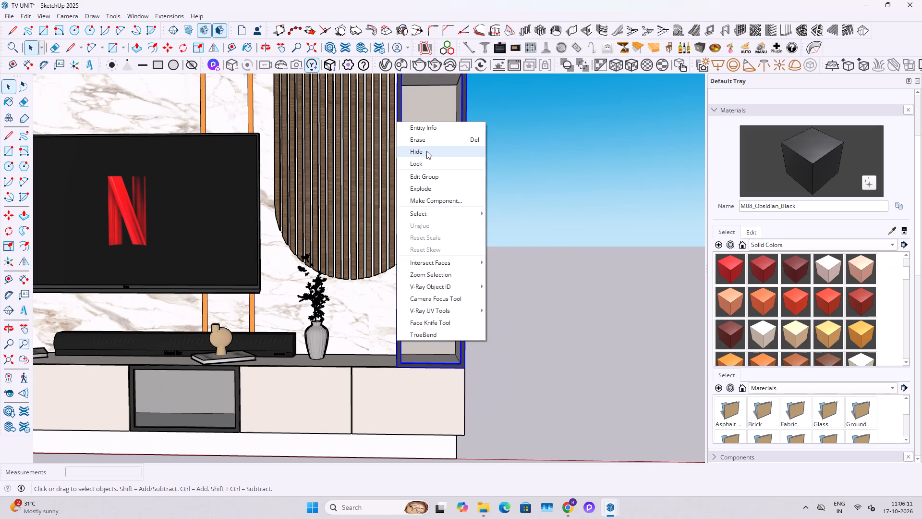
# Copy the books with wicker balls from the floating shelf into the tower's bottom compartment, about 6' 10 3/4" away.
pyautogui.moveTo(412, 277); pyautogui.dragTo(415, 339, button='middle')
pyautogui.scroll(-6, 415, 339)
pyautogui.moveTo(282, 245); pyautogui.dragTo(298, 272, button='middle')
pyautogui.scroll(3, 274, 156)
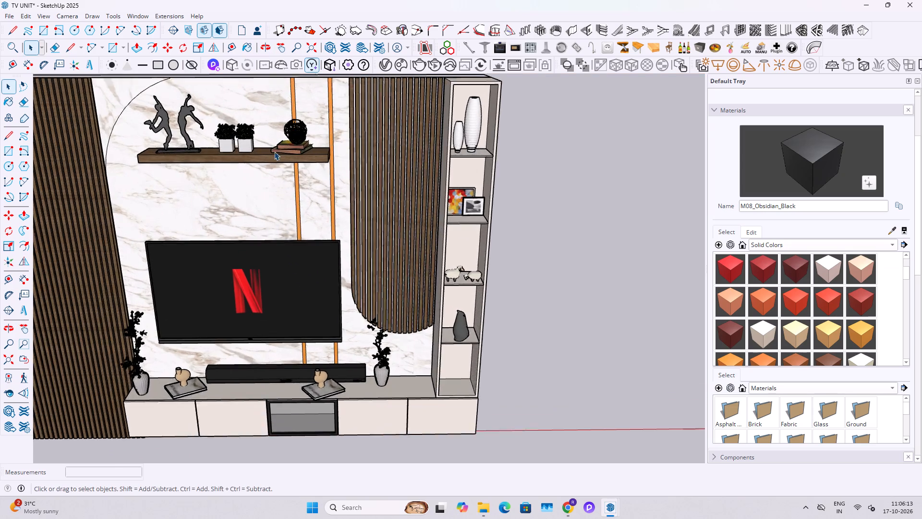
pyautogui.click(293, 144)
pyautogui.scroll(3, 293, 144)
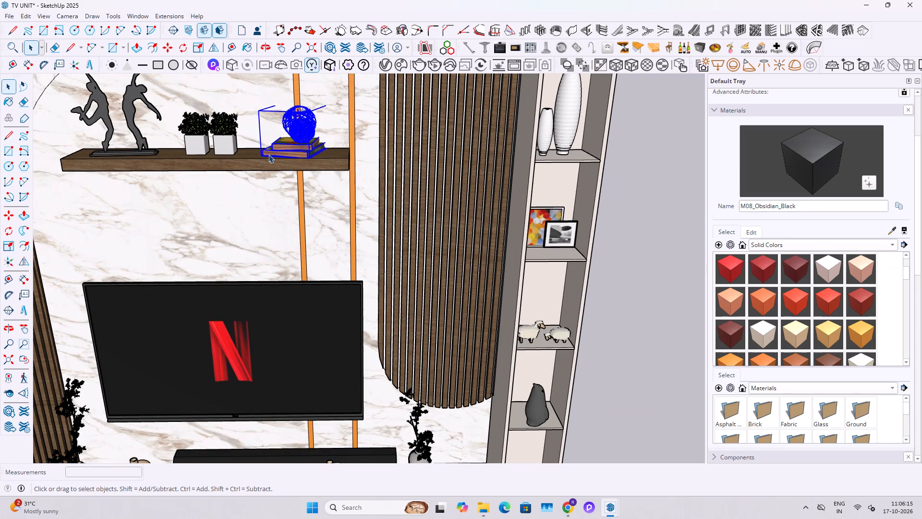
pyautogui.press('m')
pyautogui.click(260, 160)
pyautogui.moveTo(430, 430); pyautogui.dragTo(370, 278, button='middle')
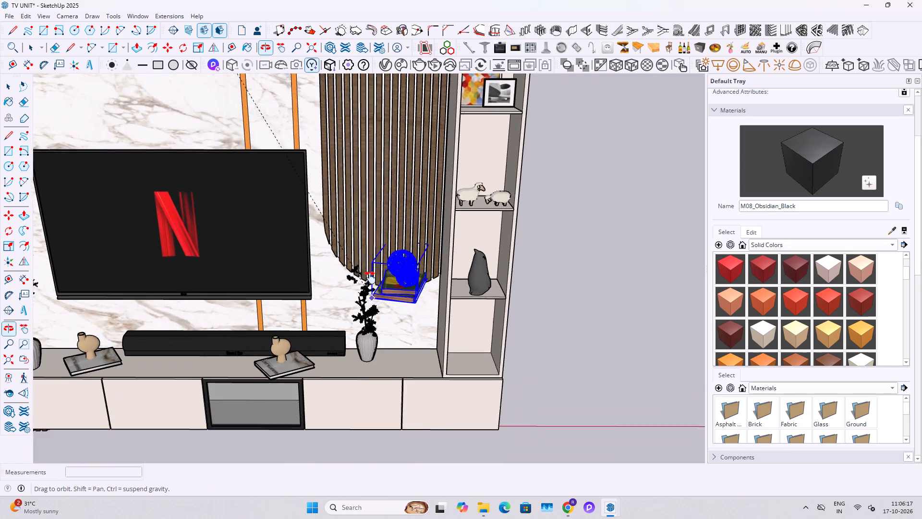
pyautogui.moveTo(370, 278); pyautogui.dragTo(374, 300, button='middle')
pyautogui.scroll(-5, 388, 338)
pyautogui.scroll(8, 415, 354)
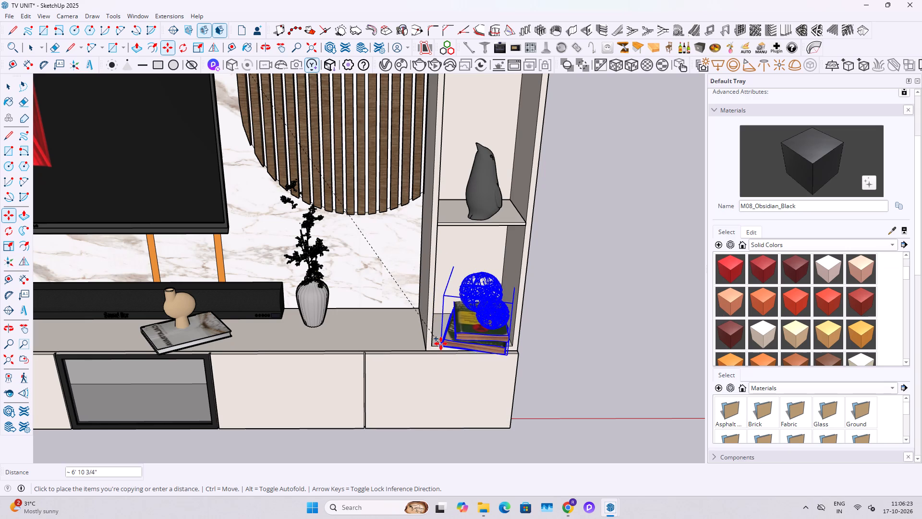
pyautogui.click(433, 346)
pyautogui.press('space')
# Scale the copied books and wicker balls down uniformly so they fit the tower's bottom compartment.
pyautogui.scroll(-5, 469, 346)
pyautogui.moveTo(454, 337); pyautogui.dragTo(315, 259, button='middle')
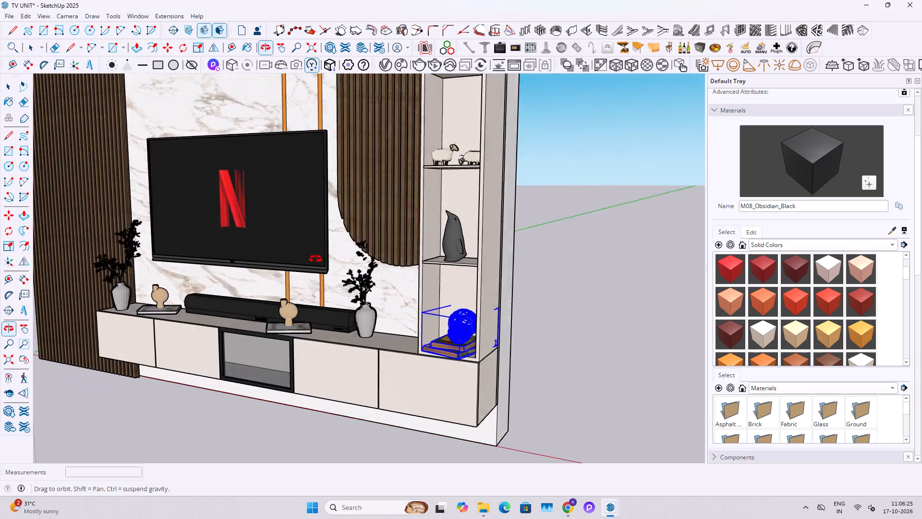
pyautogui.moveTo(315, 259); pyautogui.dragTo(279, 254, button='middle')
pyautogui.moveTo(519, 376); pyautogui.dragTo(684, 445, button='middle')
pyautogui.press('s')
pyautogui.middleClick(544, 371)
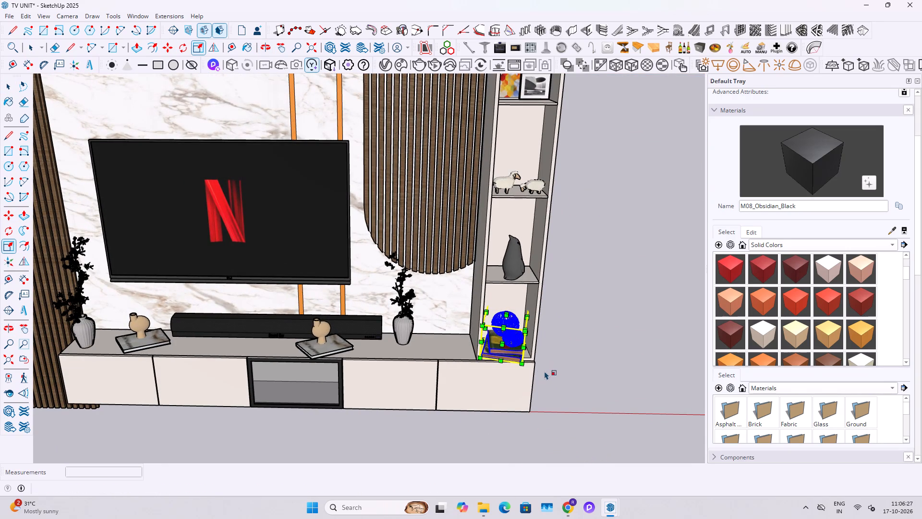
pyautogui.press('k')
pyautogui.scroll(6, 521, 290)
pyautogui.click(533, 310)
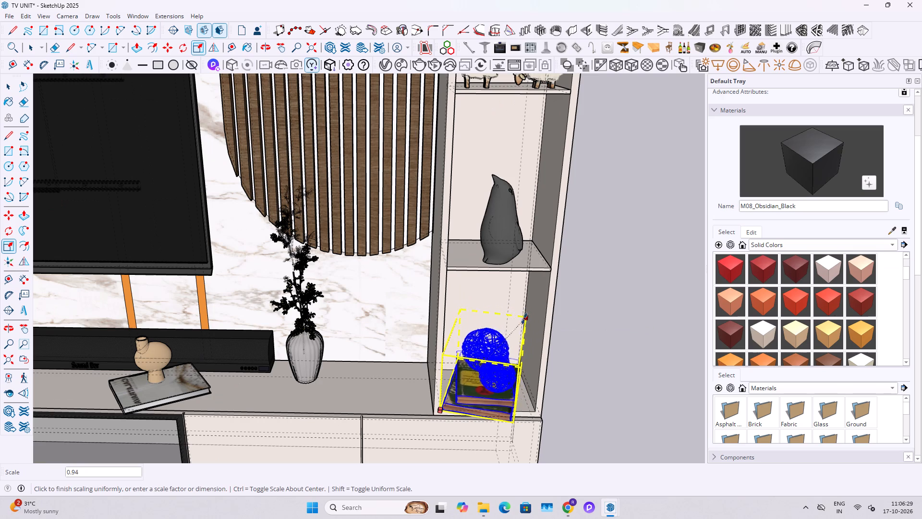
pyautogui.click(512, 327)
pyautogui.press('space')
pyautogui.click(570, 376)
pyautogui.moveTo(505, 390); pyautogui.dragTo(485, 381, button='middle')
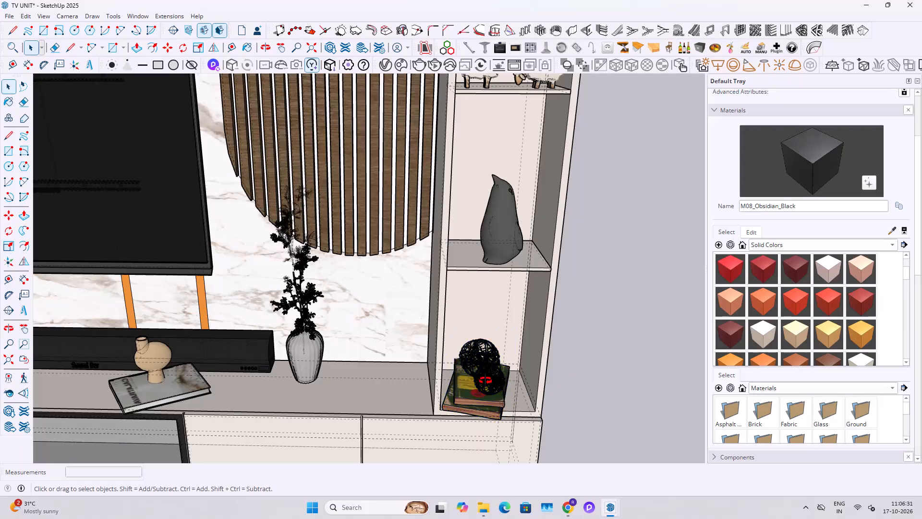
pyautogui.moveTo(485, 381); pyautogui.dragTo(405, 346, button='middle')
pyautogui.press('Escape')
pyautogui.press('k')
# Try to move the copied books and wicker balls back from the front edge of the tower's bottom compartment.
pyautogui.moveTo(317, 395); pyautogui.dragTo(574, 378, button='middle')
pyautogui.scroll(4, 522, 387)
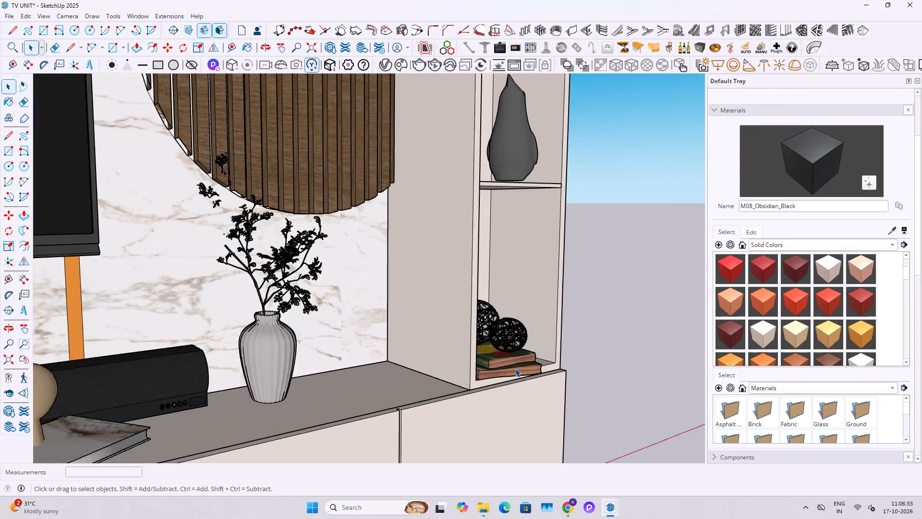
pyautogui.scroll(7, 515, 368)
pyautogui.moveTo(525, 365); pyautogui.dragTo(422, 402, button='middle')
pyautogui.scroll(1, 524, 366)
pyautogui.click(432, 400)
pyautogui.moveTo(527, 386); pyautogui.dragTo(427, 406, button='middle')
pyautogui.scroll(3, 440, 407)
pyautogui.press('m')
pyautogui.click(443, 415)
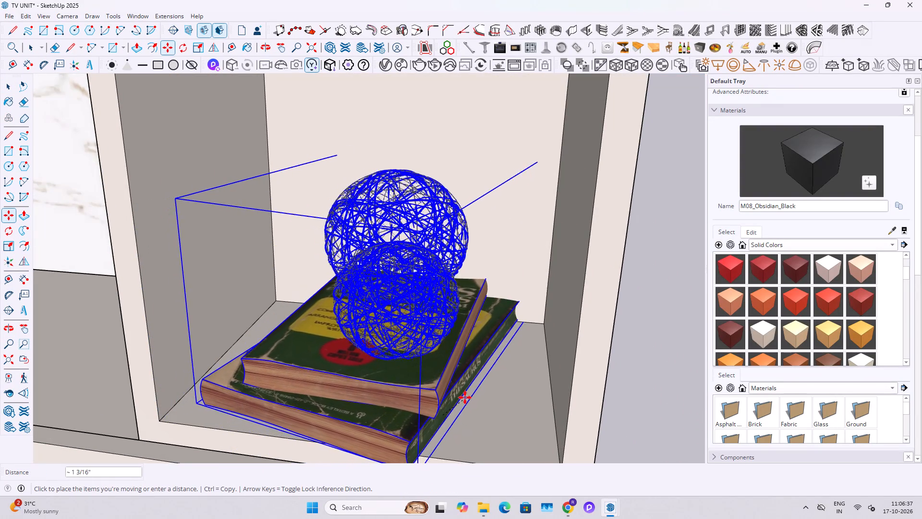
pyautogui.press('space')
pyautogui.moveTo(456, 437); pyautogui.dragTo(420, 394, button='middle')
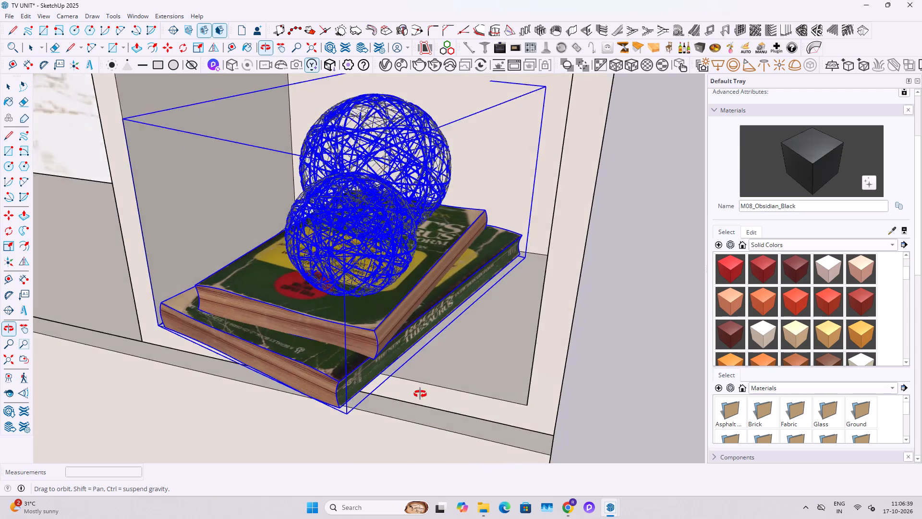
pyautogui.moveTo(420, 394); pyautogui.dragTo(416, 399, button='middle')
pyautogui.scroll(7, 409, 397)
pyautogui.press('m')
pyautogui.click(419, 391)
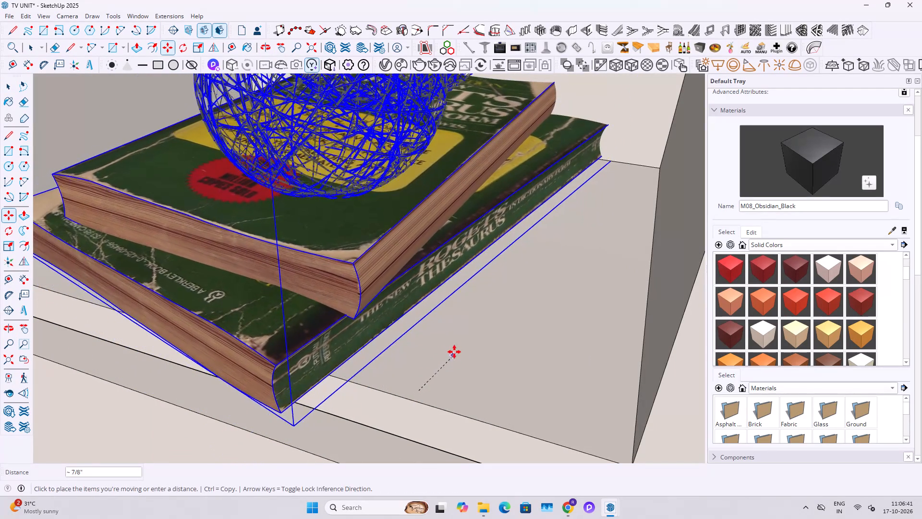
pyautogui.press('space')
# Move the copied books and wicker balls about 7/8" deeper into the tower's bottom compartment.
pyautogui.scroll(1, 400, 379)
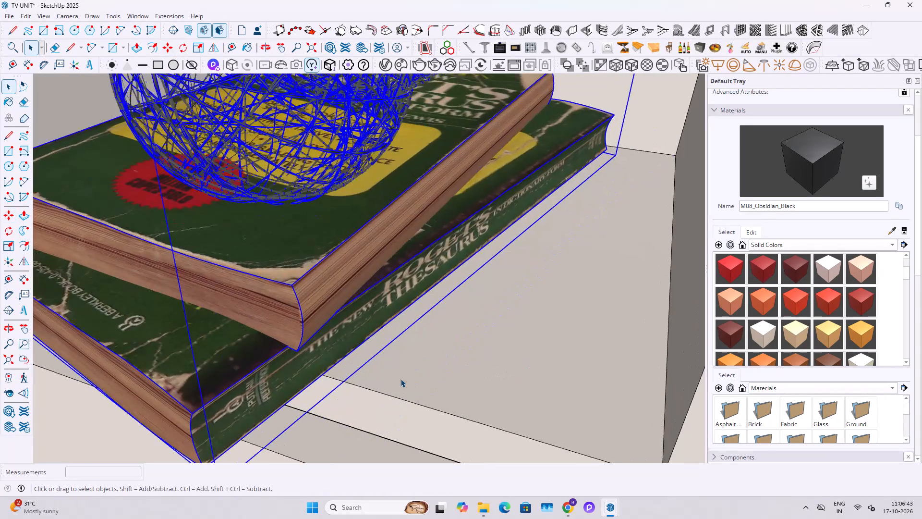
pyautogui.scroll(1, 400, 379)
pyautogui.press('m')
pyautogui.moveTo(339, 373); pyautogui.dragTo(250, 346, button='middle')
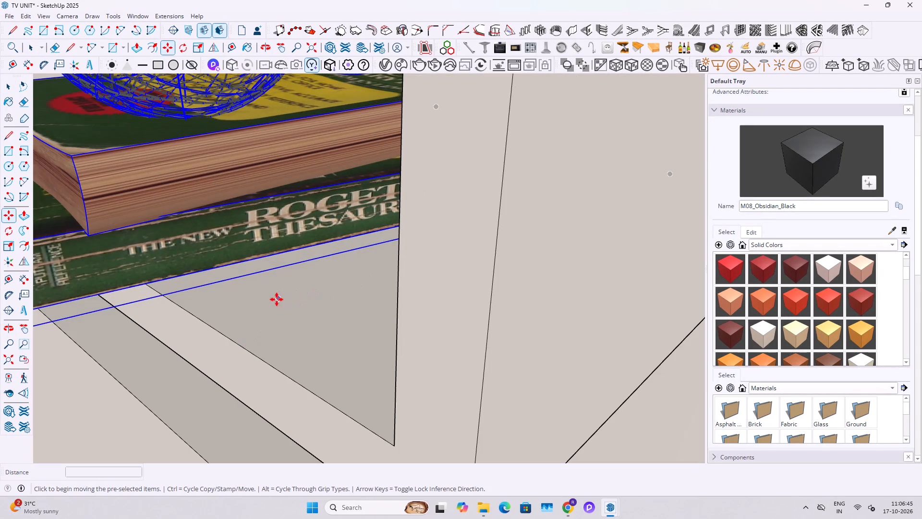
pyautogui.click(315, 286)
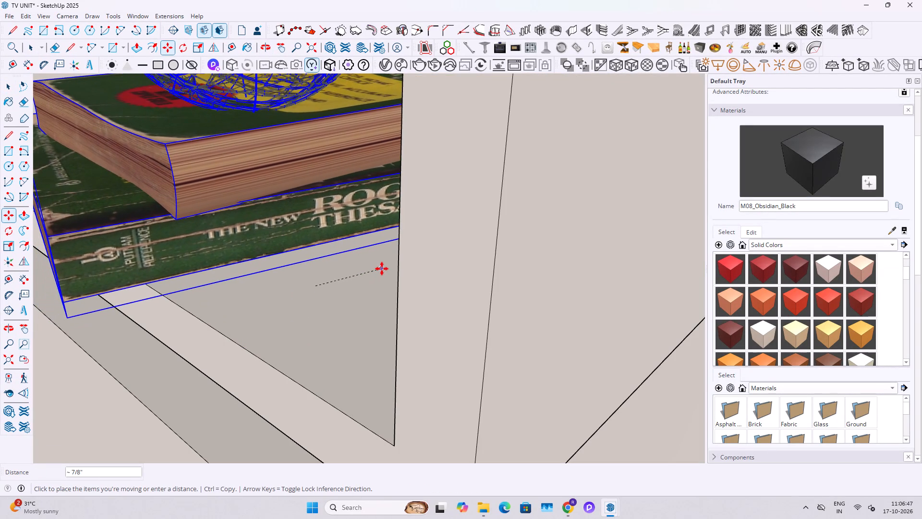
pyautogui.click(382, 269)
pyautogui.press('space')
pyautogui.scroll(-5, 382, 269)
pyautogui.moveTo(290, 290); pyautogui.dragTo(397, 309, button='middle')
pyautogui.scroll(-6, 402, 308)
pyautogui.press('Escape')
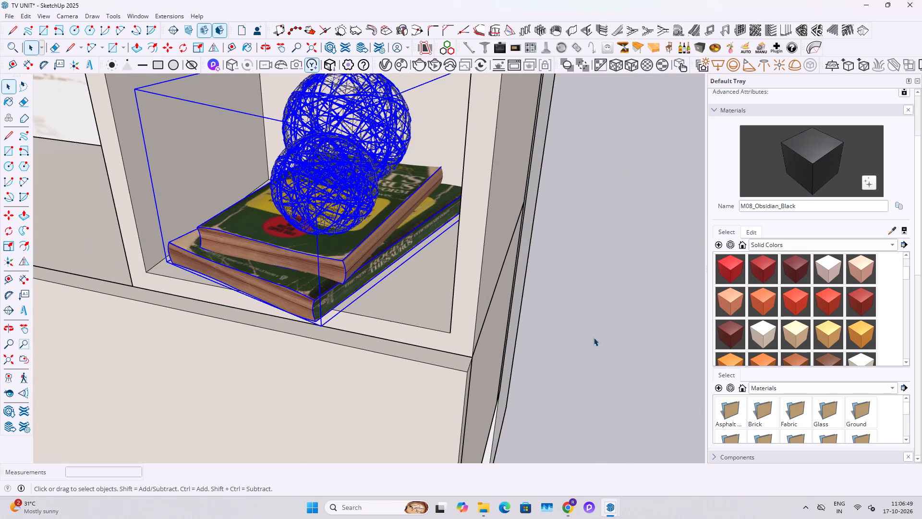
pyautogui.press('Escape')
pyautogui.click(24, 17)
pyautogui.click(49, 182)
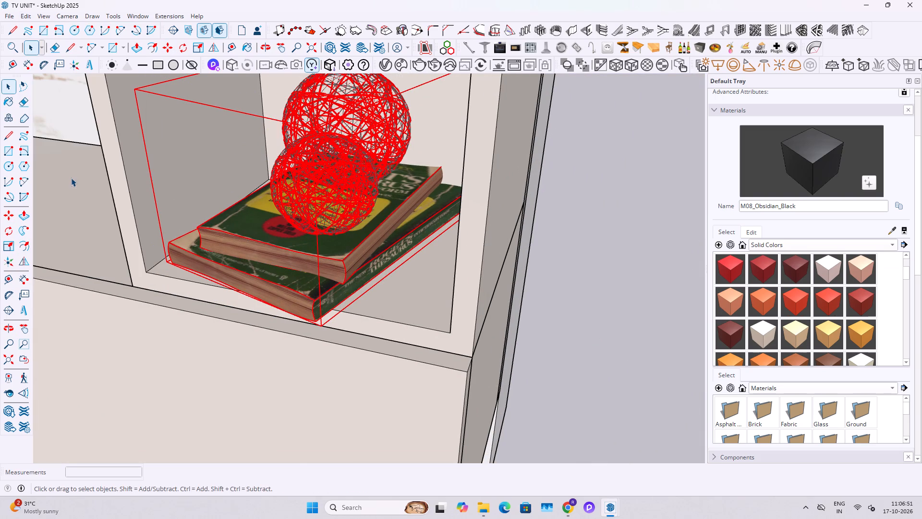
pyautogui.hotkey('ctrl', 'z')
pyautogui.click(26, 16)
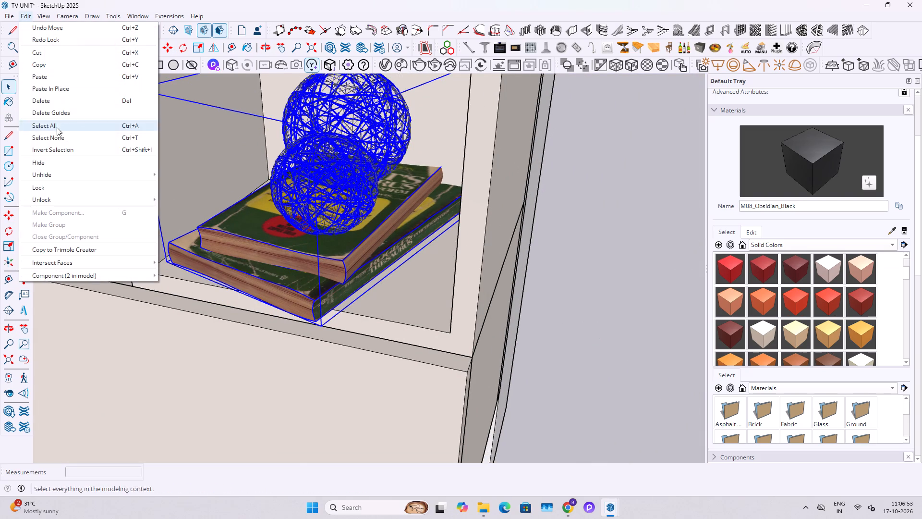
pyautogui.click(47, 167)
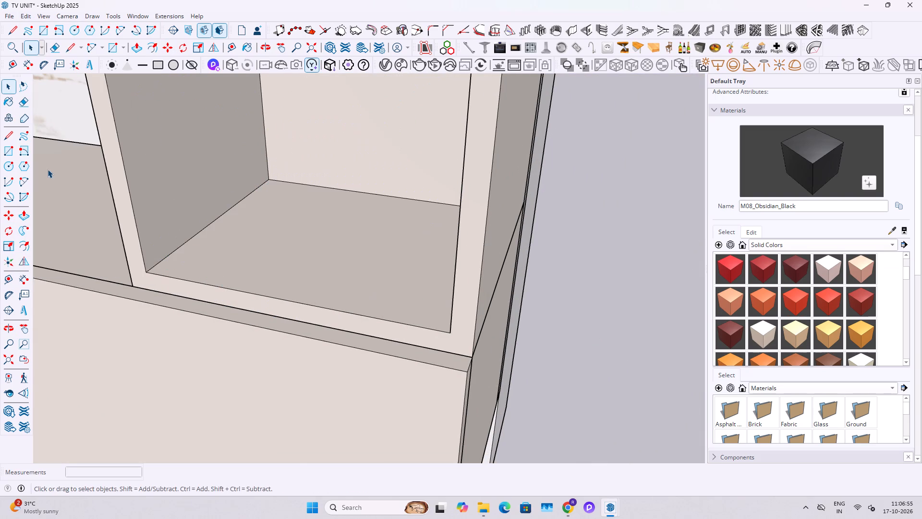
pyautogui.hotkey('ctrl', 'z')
# Unhide all hidden objects, including the tower's black frame and the decor around it.
pyautogui.click(27, 17)
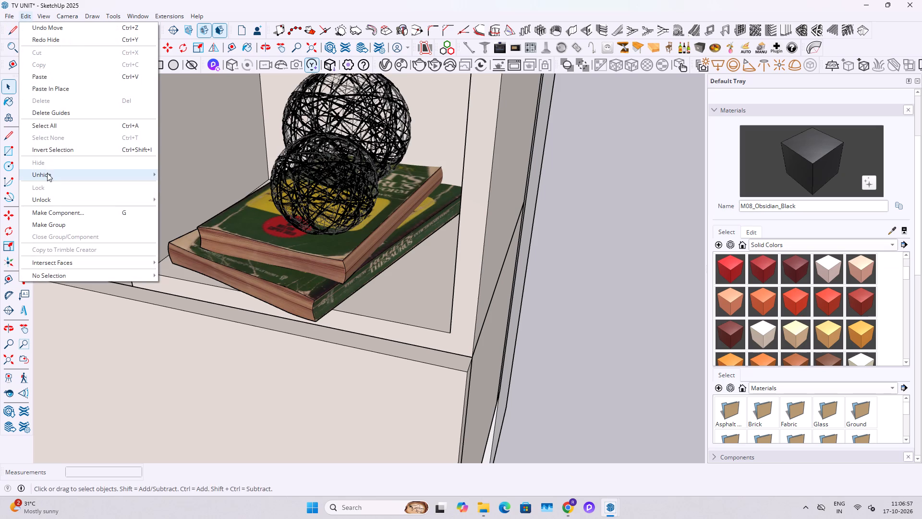
pyautogui.click(47, 176)
pyautogui.click(192, 197)
pyautogui.scroll(-5, 283, 235)
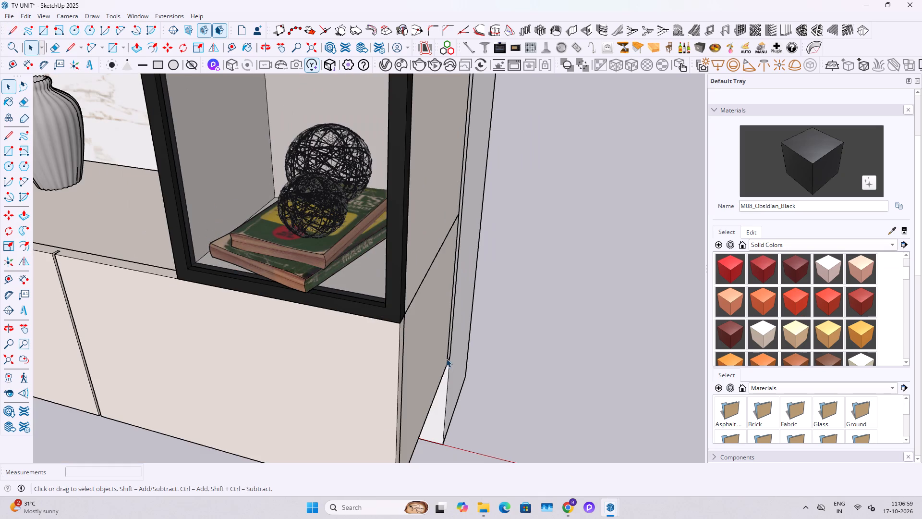
# Move the copied books and wicker balls about 1 3/8" further back inside the tower's bottom compartment.
pyautogui.moveTo(457, 352); pyautogui.dragTo(637, 244, button='middle')
pyautogui.scroll(4, 426, 221)
pyautogui.click(426, 203)
pyautogui.moveTo(437, 216); pyautogui.dragTo(518, 312, button='middle')
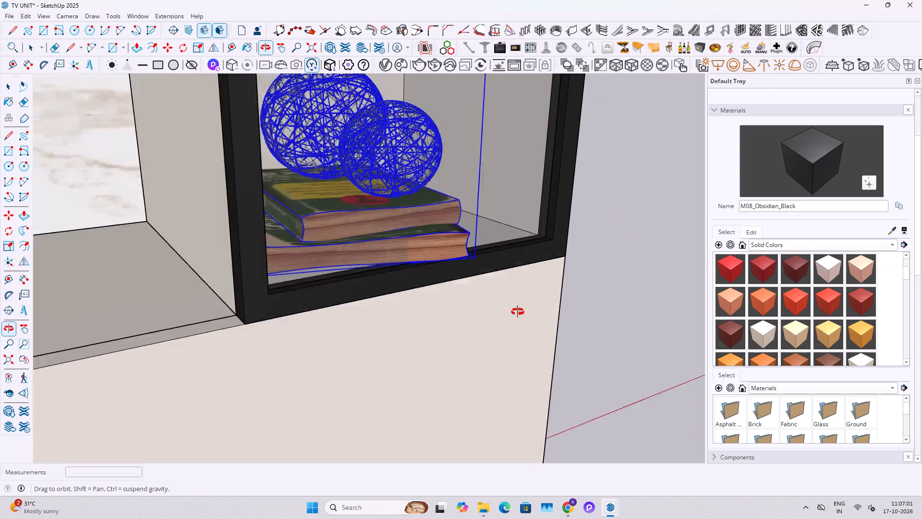
pyautogui.moveTo(518, 312); pyautogui.dragTo(542, 321, button='middle')
pyautogui.press('m')
pyautogui.click(149, 344)
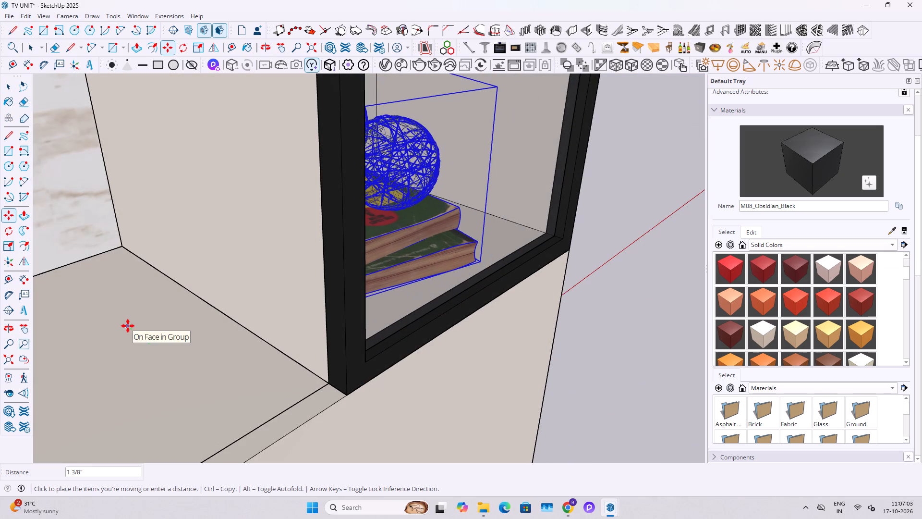
pyautogui.click(128, 326)
pyautogui.press('space')
# Frame the complete TV unit in a front view, from the slatted wall panel to the tower.
pyautogui.scroll(-6, 128, 326)
pyautogui.scroll(-5, 378, 297)
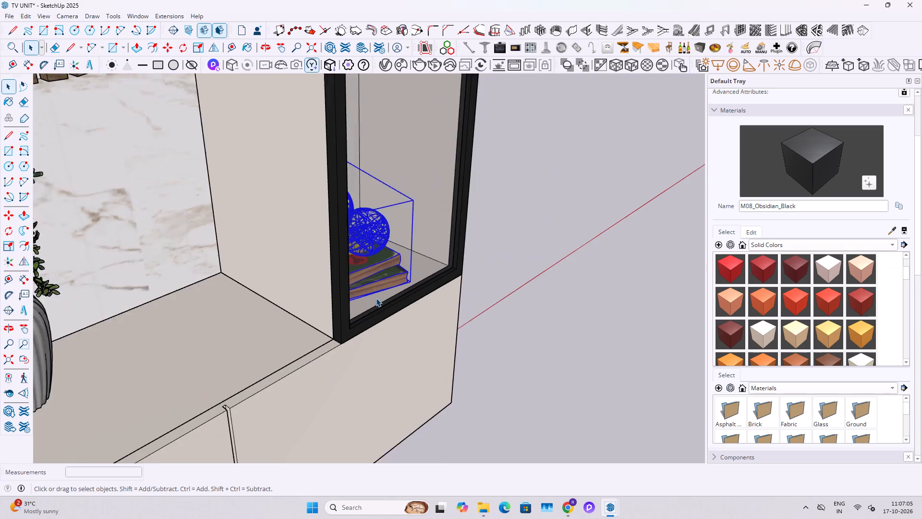
pyautogui.scroll(-10, 376, 298)
pyautogui.moveTo(448, 404); pyautogui.dragTo(254, 344, button='middle')
pyautogui.scroll(-7, 254, 333)
pyautogui.keyDown('shift'); pyautogui.moveTo(211, 222); pyautogui.dragTo(372, 338, button='middle'); pyautogui.keyUp('shift')
pyautogui.scroll(-5, 346, 304)
pyautogui.moveTo(400, 325); pyautogui.dragTo(402, 281, button='middle')
pyautogui.scroll(1, 375, 364)
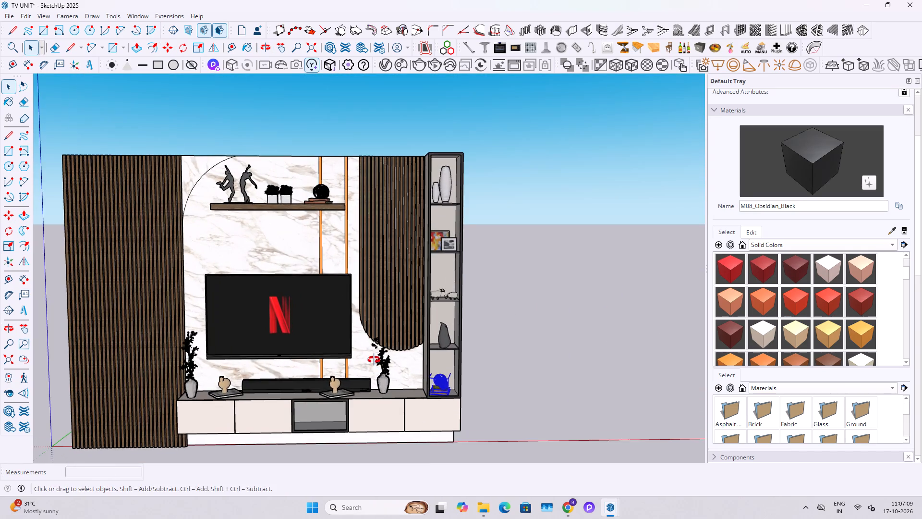
pyautogui.moveTo(376, 362); pyautogui.dragTo(375, 353, button='middle')
pyautogui.scroll(1, 348, 392)
pyautogui.keyDown('shift'); pyautogui.moveTo(369, 408); pyautogui.dragTo(384, 408, button='middle'); pyautogui.keyUp('shift')
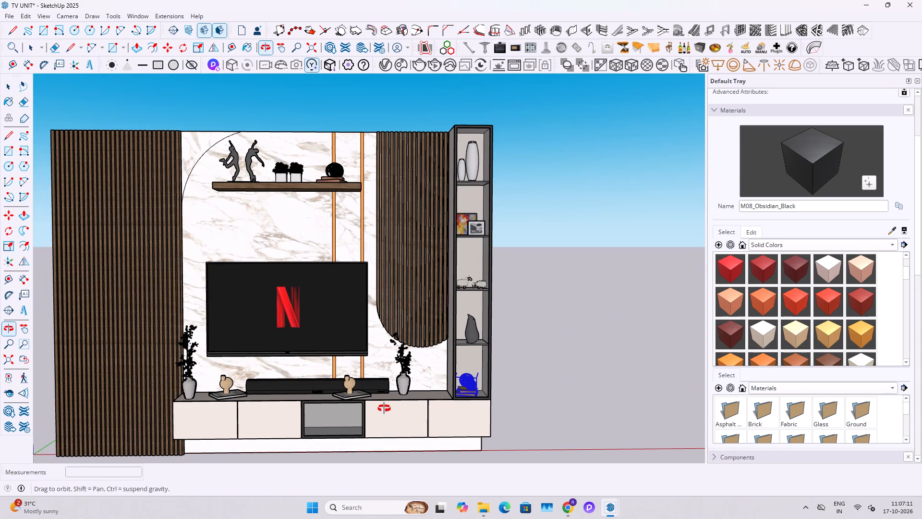
pyautogui.keyDown('shift'); pyautogui.moveTo(384, 408); pyautogui.dragTo(382, 401, button='middle'); pyautogui.keyUp('shift')
pyautogui.keyDown('shift'); pyautogui.scroll(1, 377, 405); pyautogui.keyUp('shift')
pyautogui.keyDown('shift'); pyautogui.moveTo(377, 405); pyautogui.dragTo(405, 408, button='middle'); pyautogui.keyUp('shift')
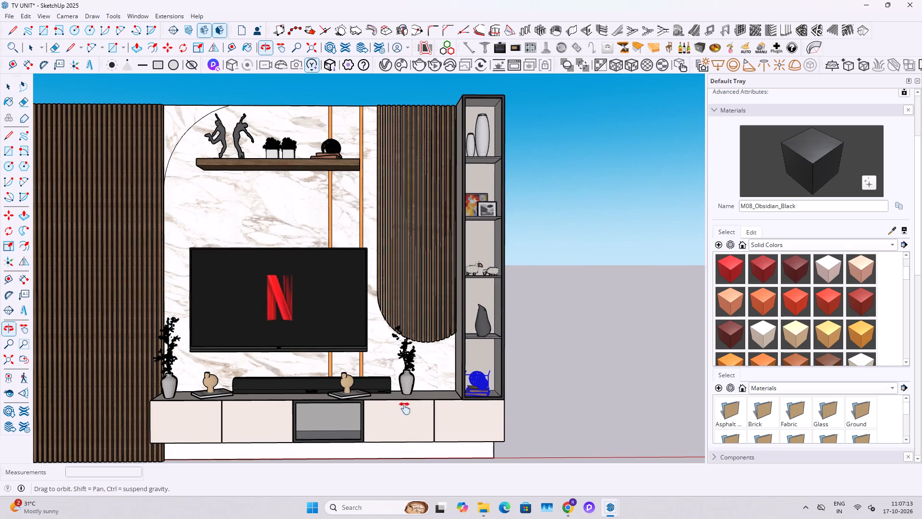
pyautogui.keyDown('shift'); pyautogui.moveTo(405, 408); pyautogui.dragTo(437, 409, button='middle'); pyautogui.keyUp('shift')
pyautogui.keyDown('shift'); pyautogui.middleClick(443, 444); pyautogui.keyUp('shift')
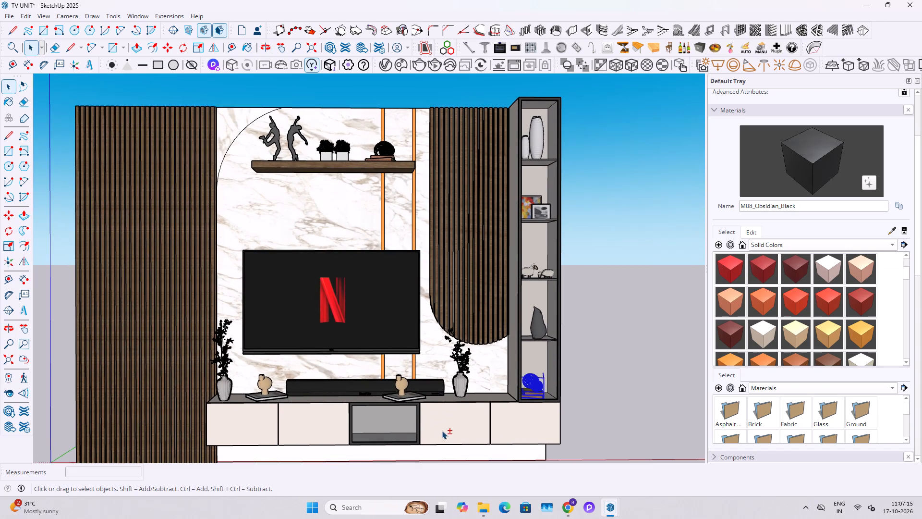
pyautogui.keyDown('shift'); pyautogui.scroll(-1, 442, 431); pyautogui.keyUp('shift')
pyautogui.keyDown('shift'); pyautogui.moveTo(442, 430); pyautogui.dragTo(435, 418, button='middle'); pyautogui.keyUp('shift')
# Save the model, purging its unused components, materials, environments, styles and tags.
pyautogui.hotkey('ctrl', 's')
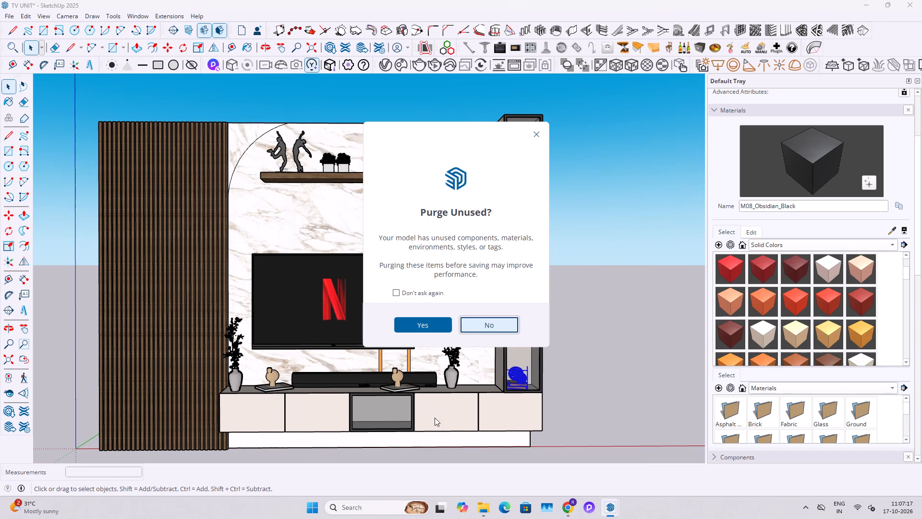
pyautogui.click(423, 328)
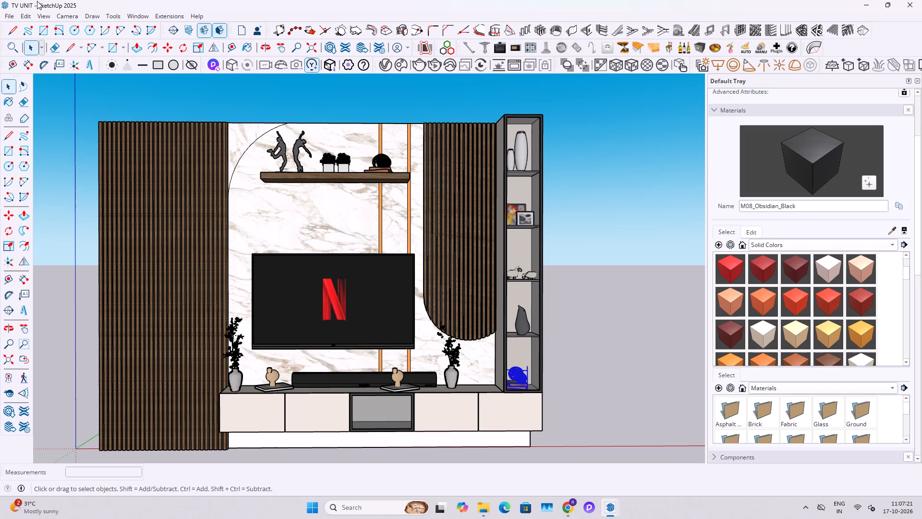
# Export the current view as a JPEG 2D graphic named TV UNIT into the RENDER folder in Downloads.
pyautogui.click(12, 15)
pyautogui.click(22, 164)
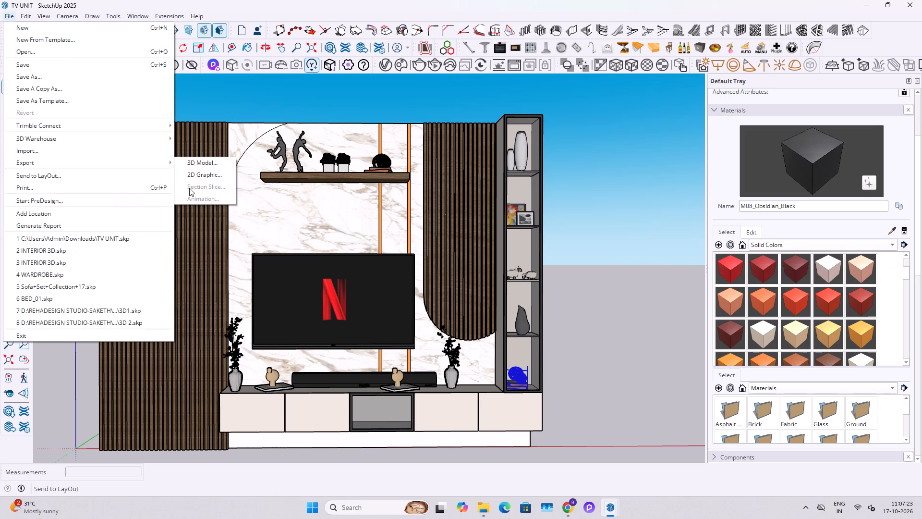
pyautogui.click(211, 171)
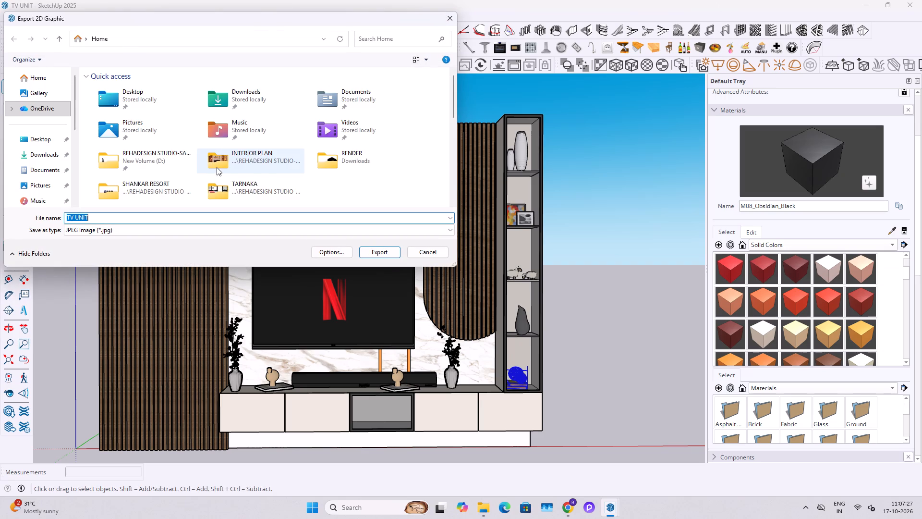
pyautogui.scroll(-1, 224, 163)
pyautogui.scroll(5, 59, 138)
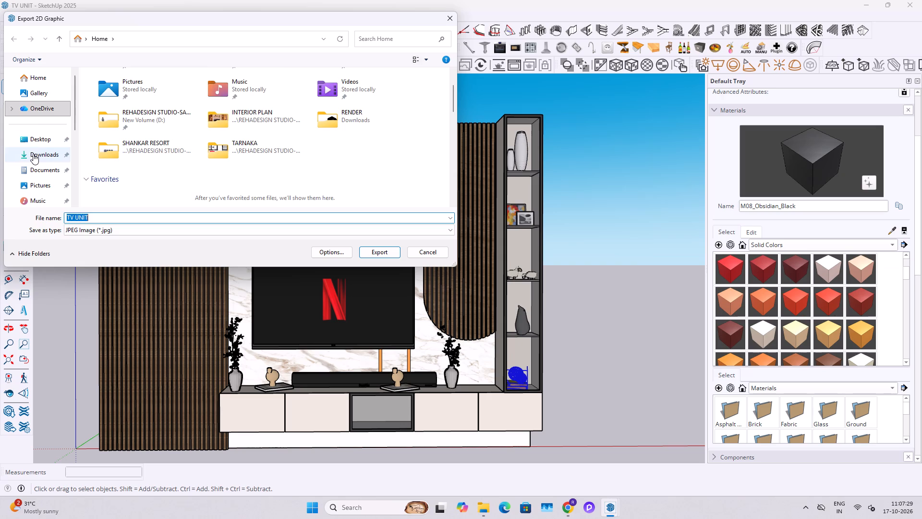
pyautogui.click(33, 154)
pyautogui.doubleClick(130, 103)
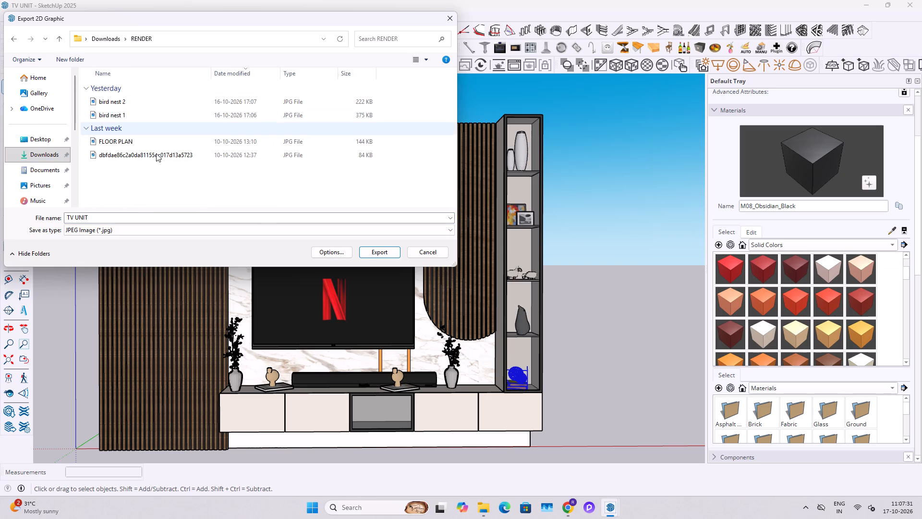
pyautogui.click(377, 256)
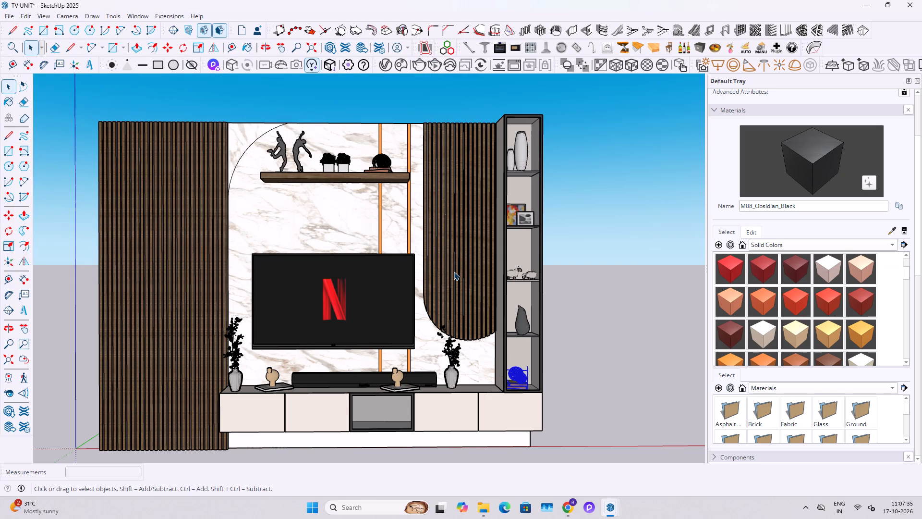
# Open the overview of open windows and virtual desktops.
pyautogui.click(446, 518)
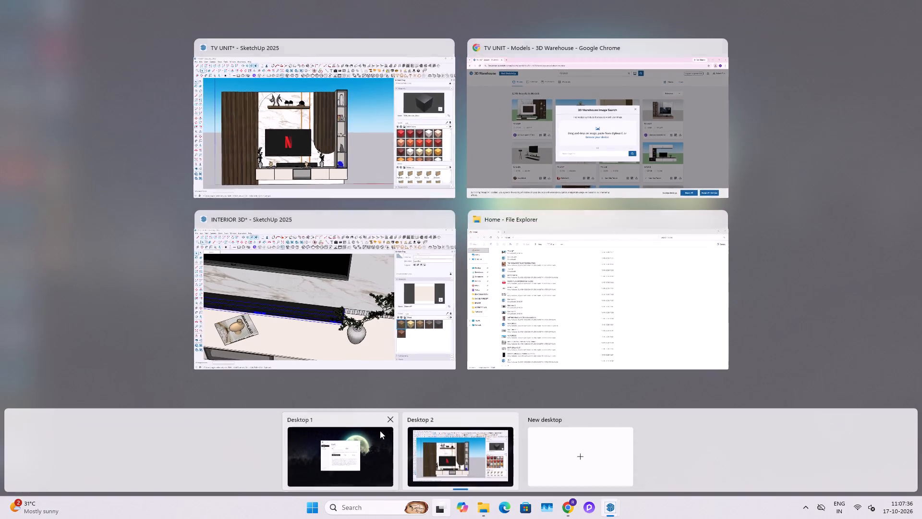